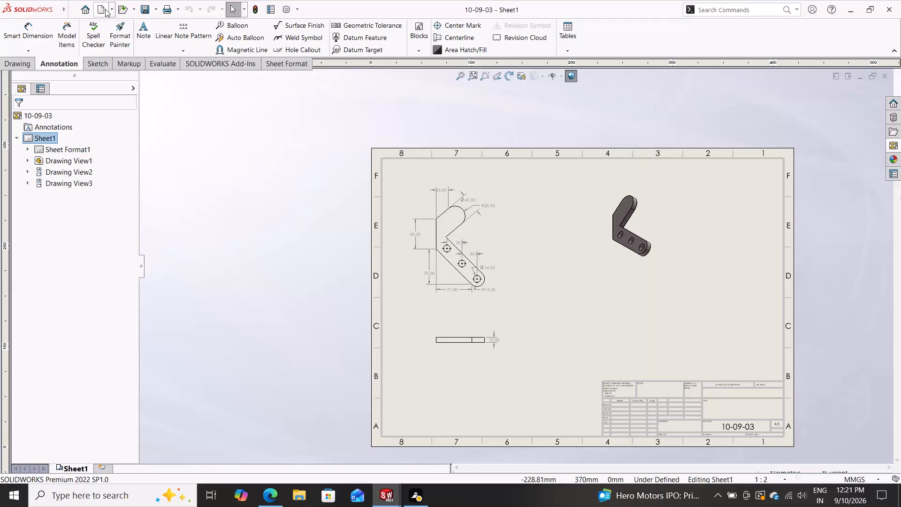
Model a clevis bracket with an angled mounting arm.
Create a new part document.
click(105, 9)
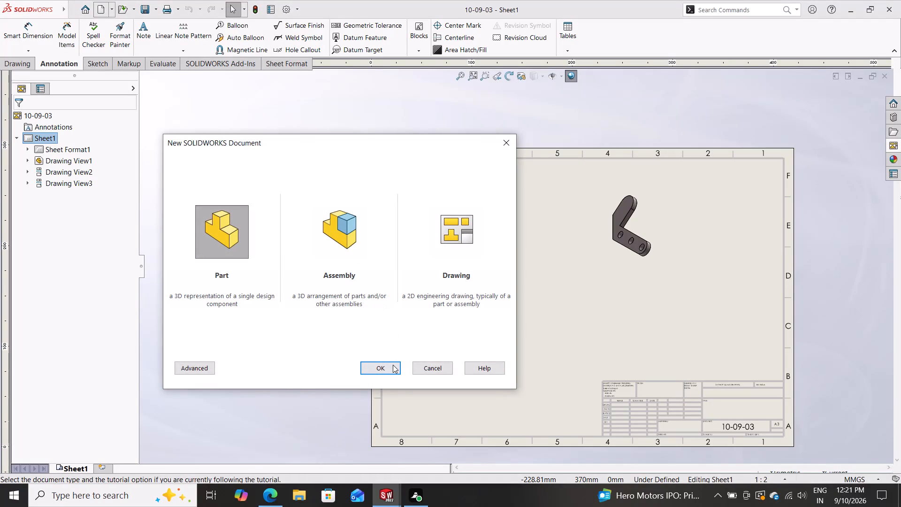
click(393, 365)
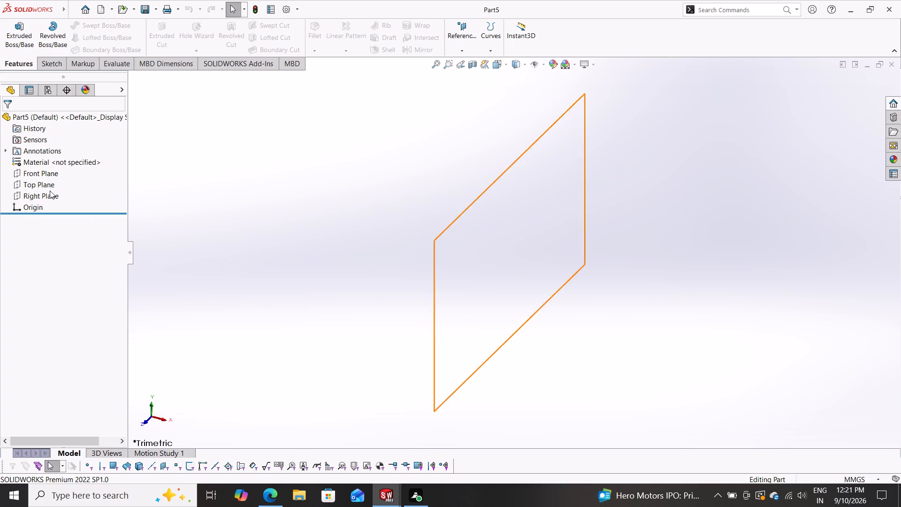
Open a new sketch on the Front Plane.
click(44, 172)
click(50, 160)
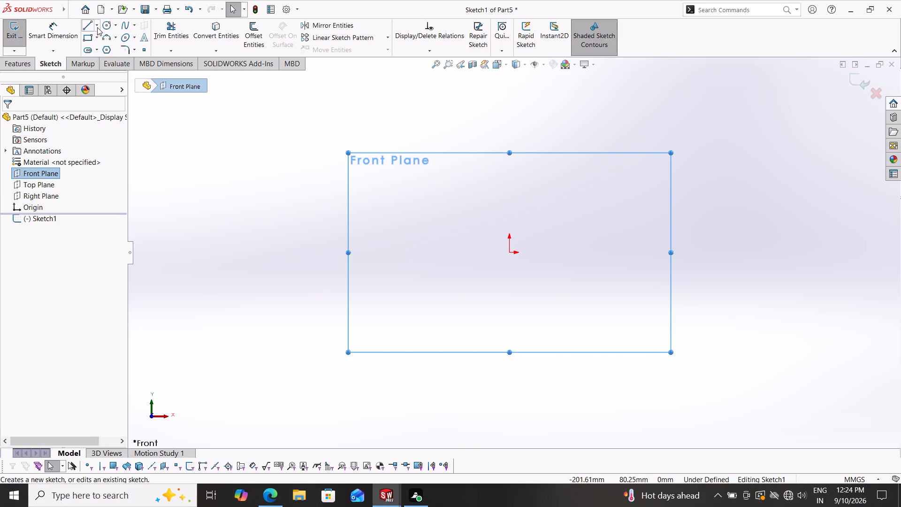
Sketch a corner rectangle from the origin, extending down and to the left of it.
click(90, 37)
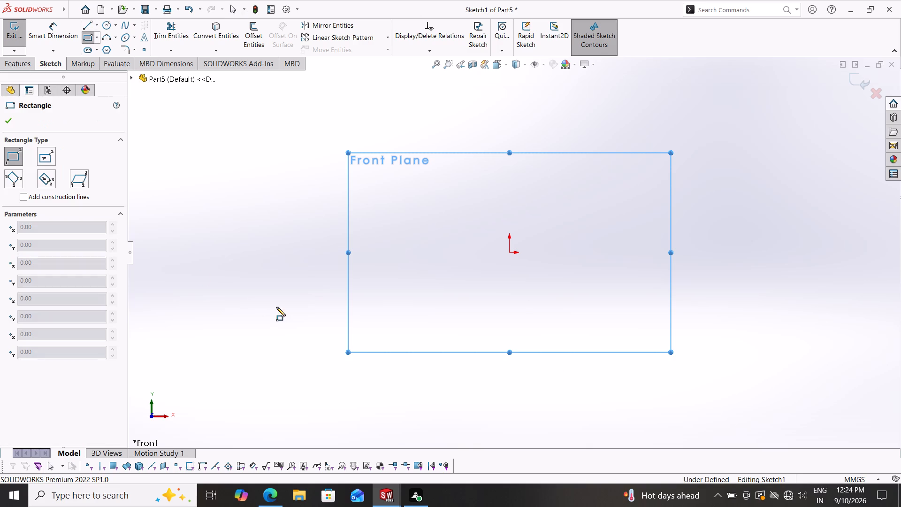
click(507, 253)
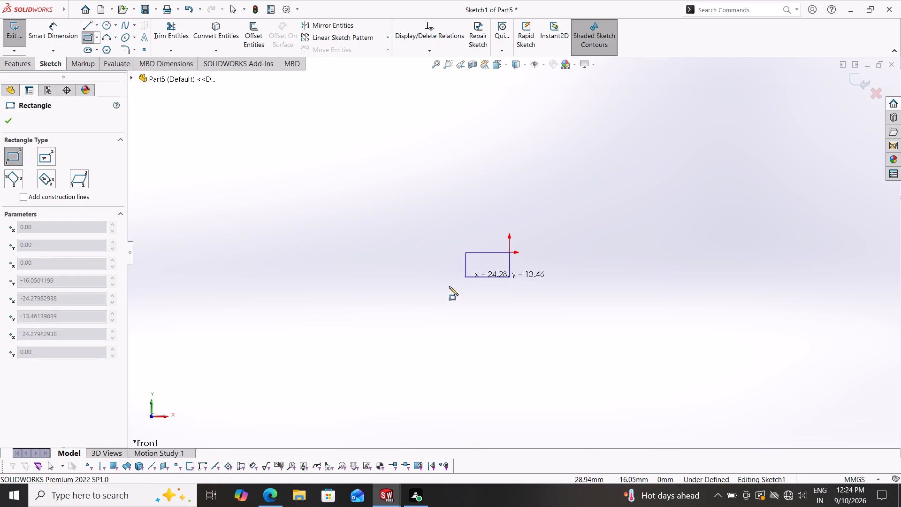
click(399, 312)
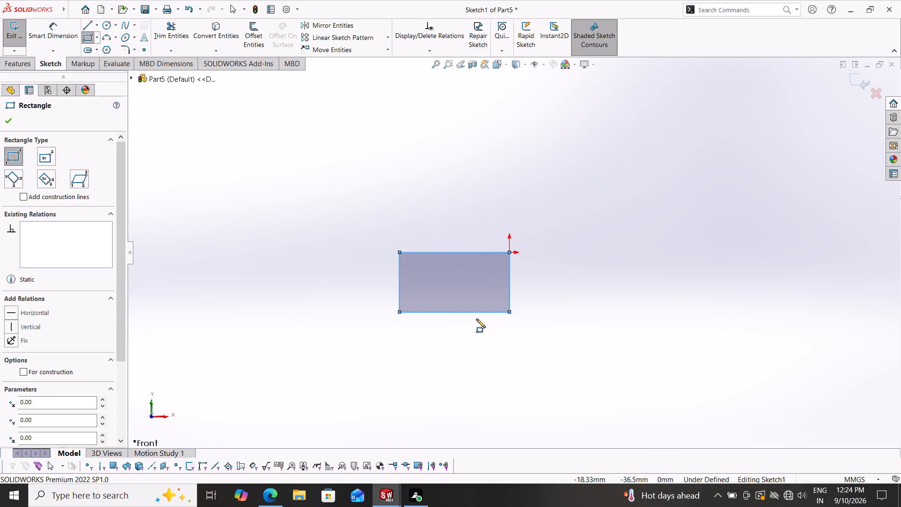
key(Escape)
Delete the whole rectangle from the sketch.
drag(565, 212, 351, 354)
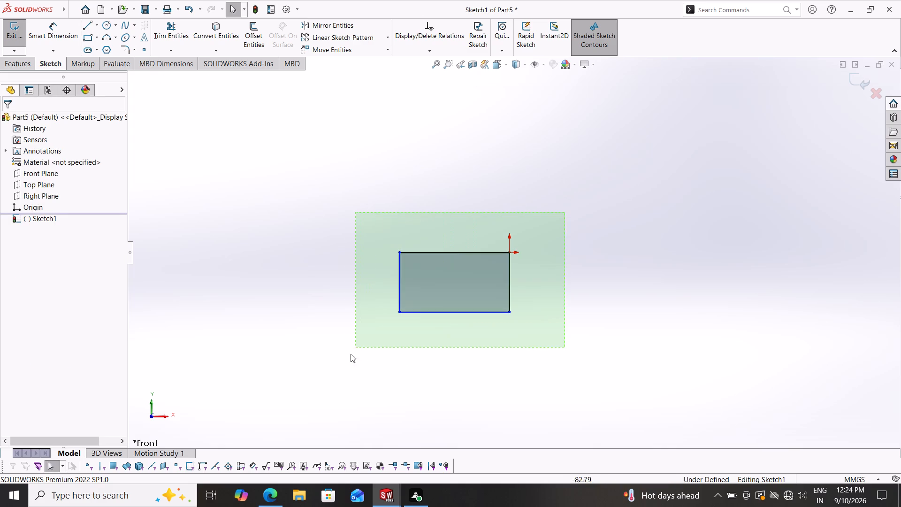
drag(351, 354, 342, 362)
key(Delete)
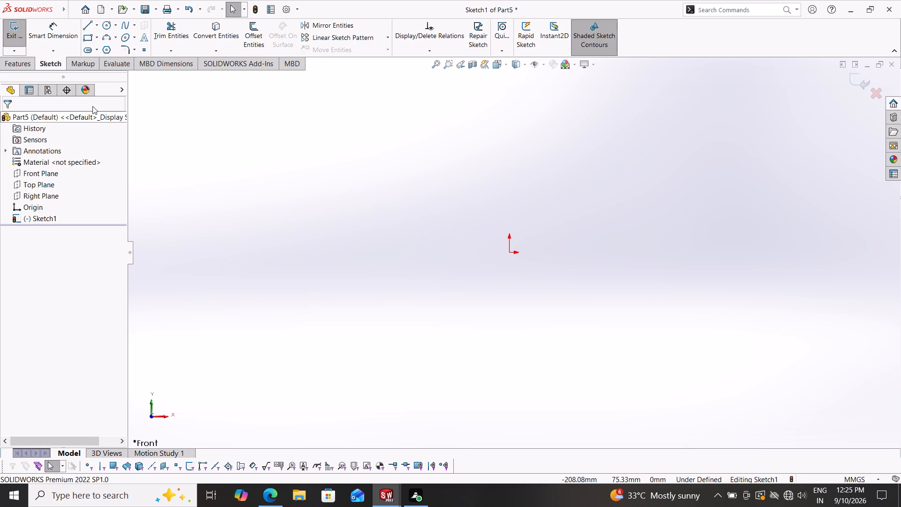
Sketch a single horizontal line about 33 mm long, above and well to the left of the origin.
click(90, 27)
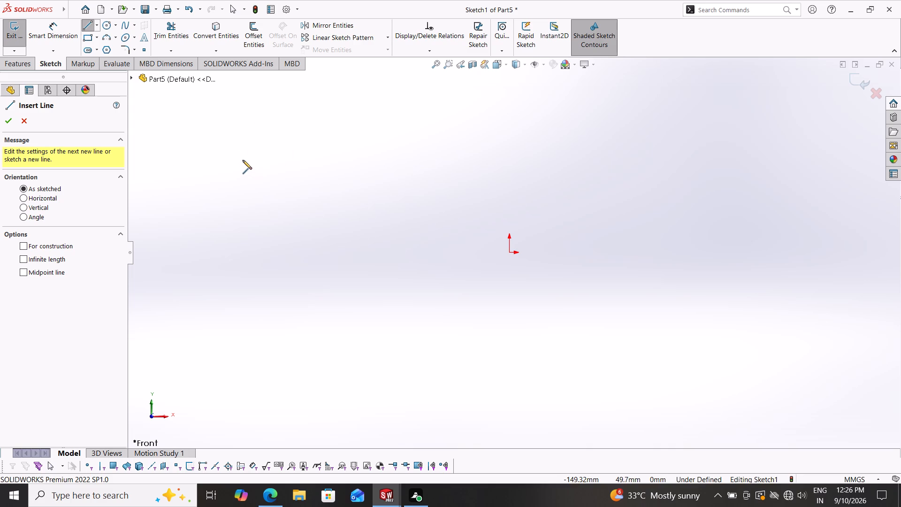
click(261, 141)
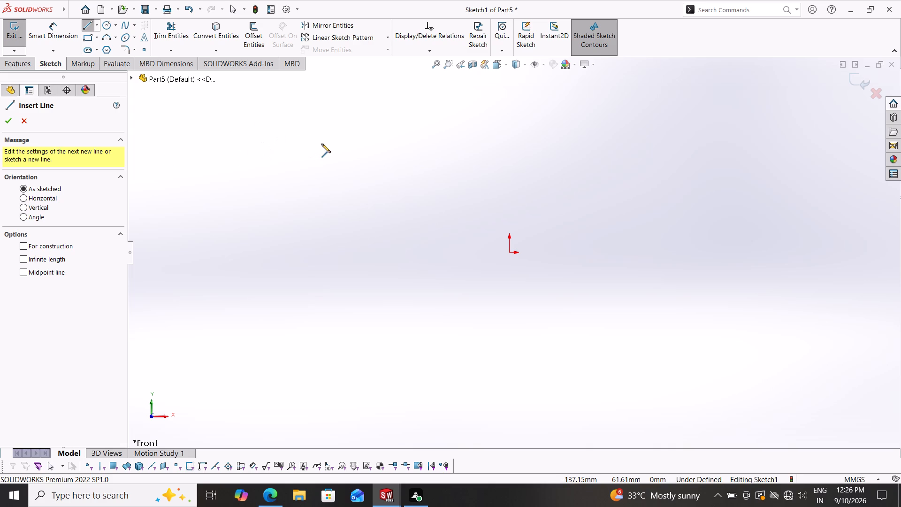
click(322, 143)
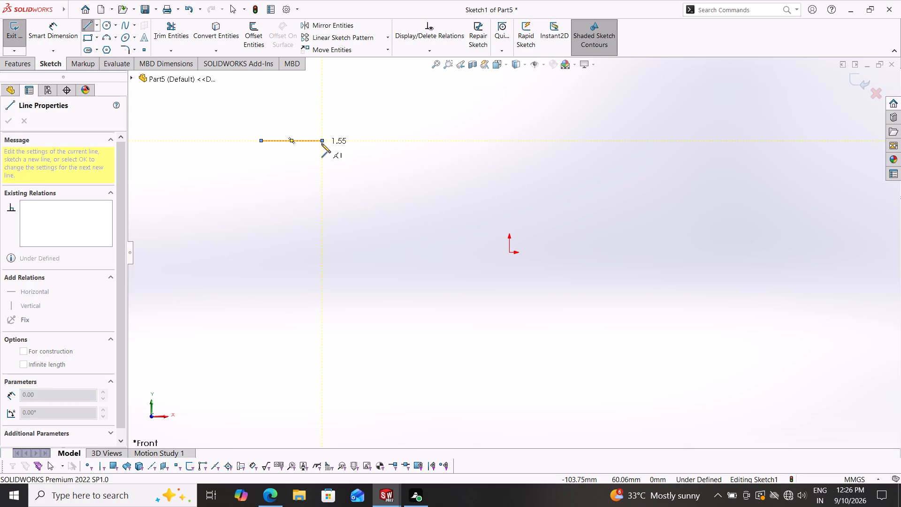
key(Escape)
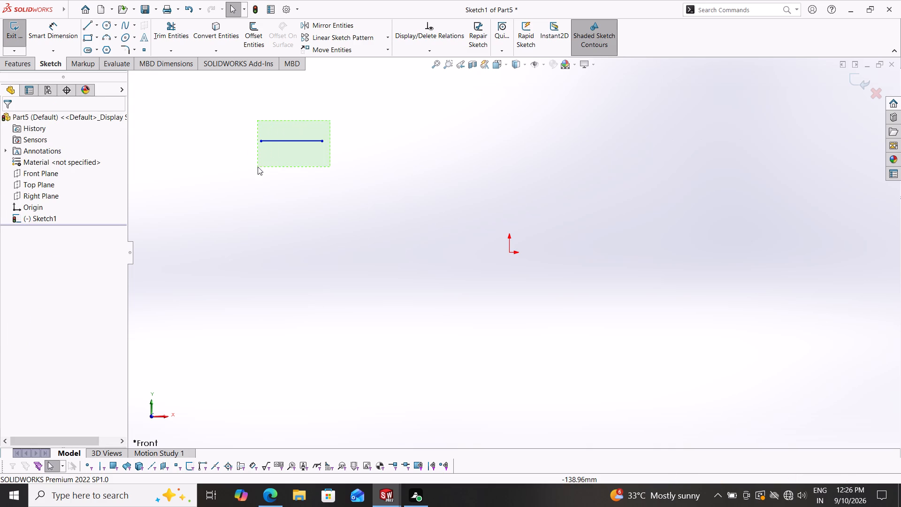
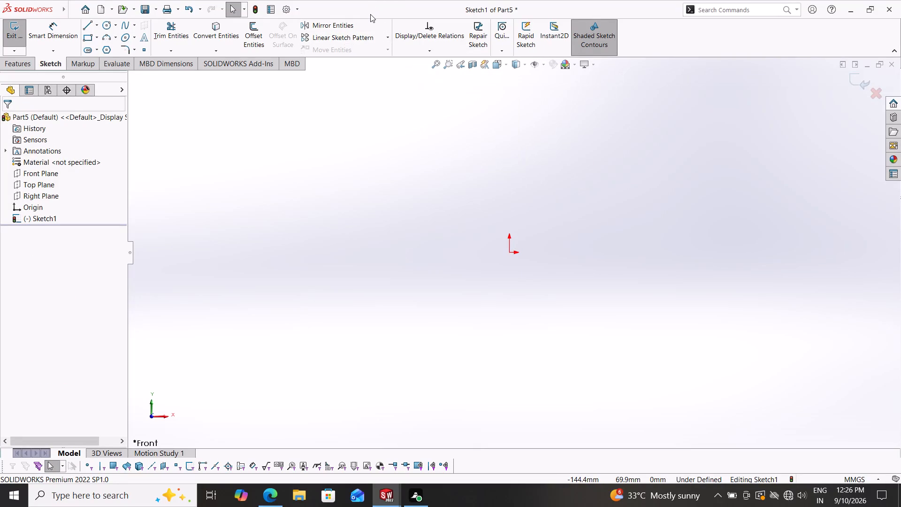
Sketch two concentric circles centred on the origin, with radii of about 34 mm and 69 mm.
click(106, 24)
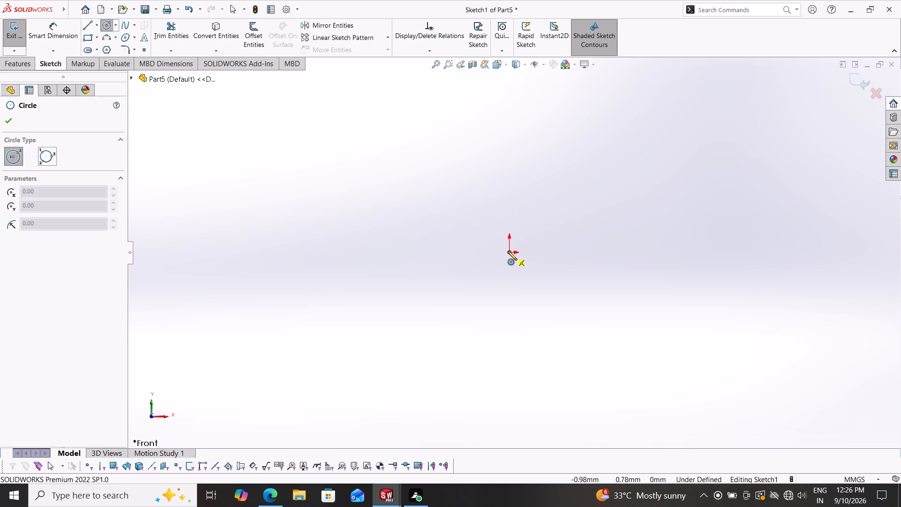
click(508, 251)
click(458, 286)
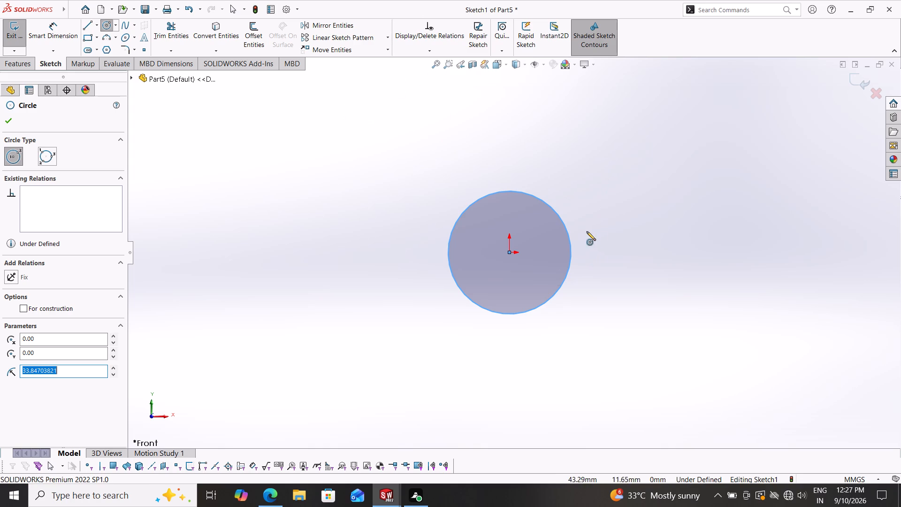
click(510, 251)
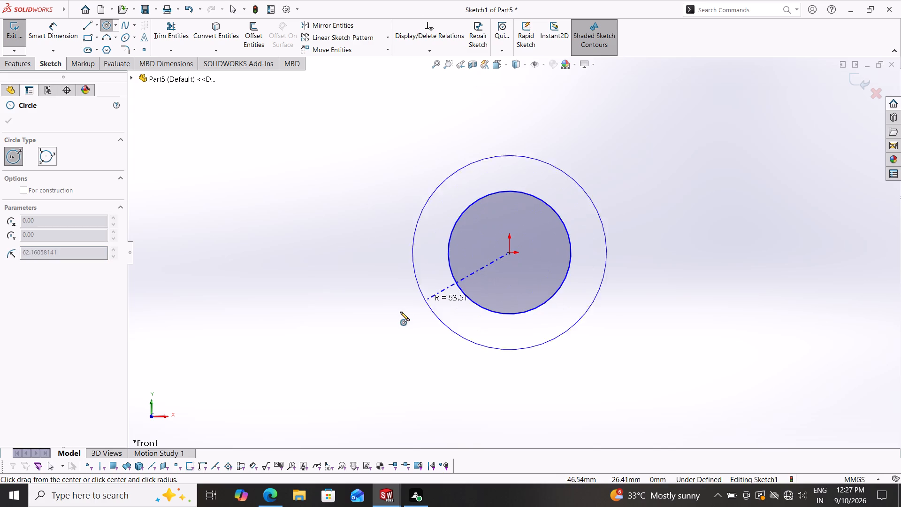
click(400, 312)
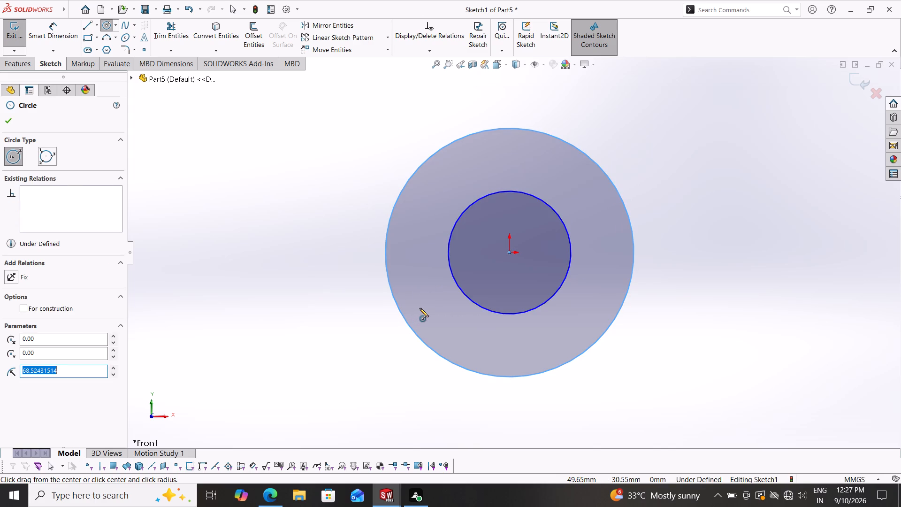
Dimension the inner circle's diameter as 30 mm and the outer circle's diameter as 60 mm.
click(52, 32)
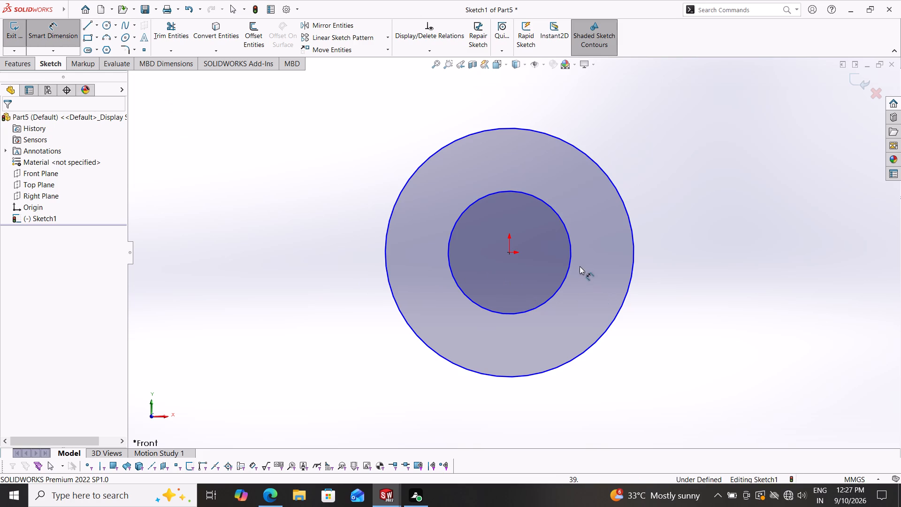
click(573, 256)
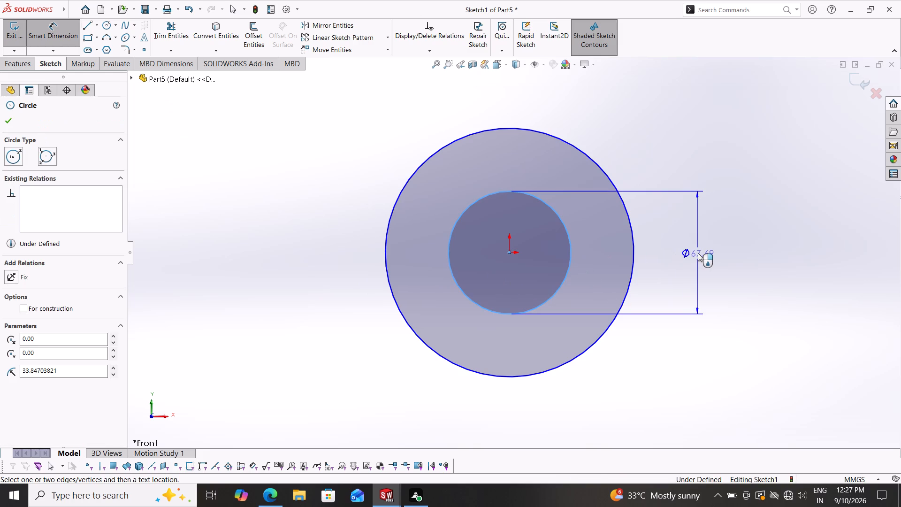
click(698, 253)
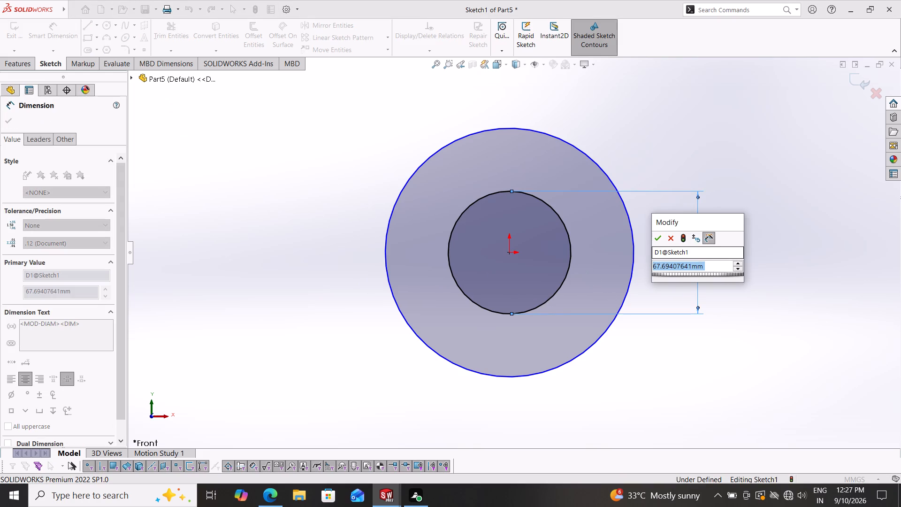
text(30)
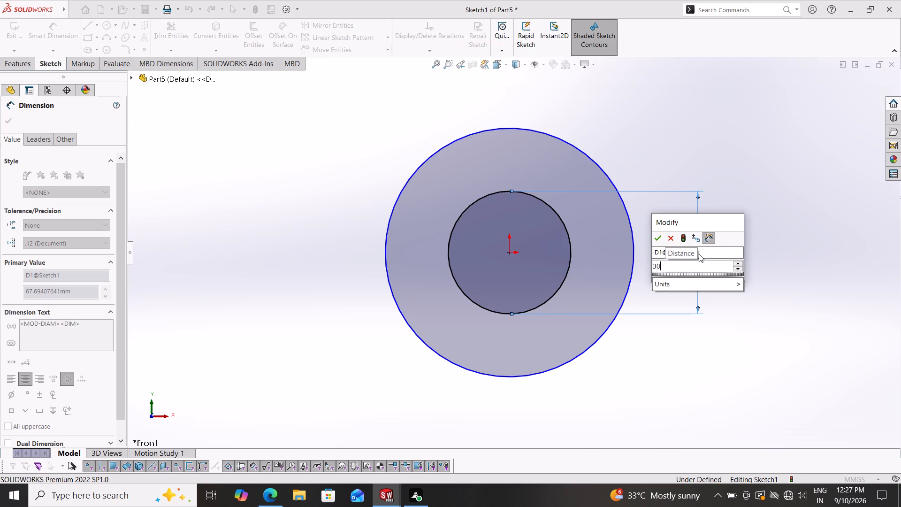
key(Return)
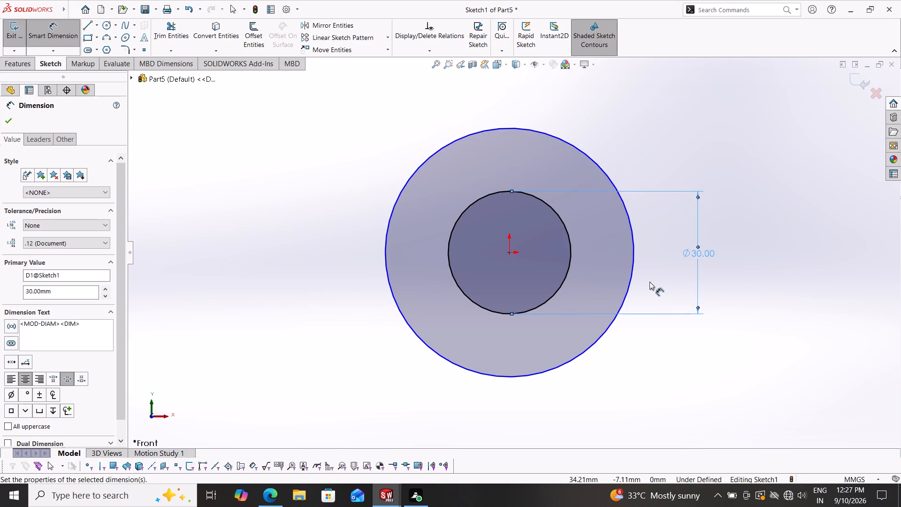
click(635, 258)
click(737, 246)
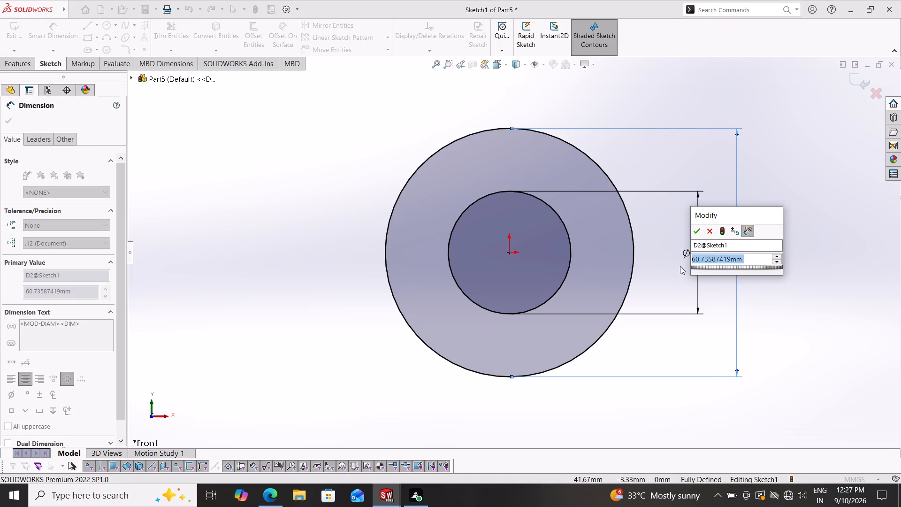
text(60)
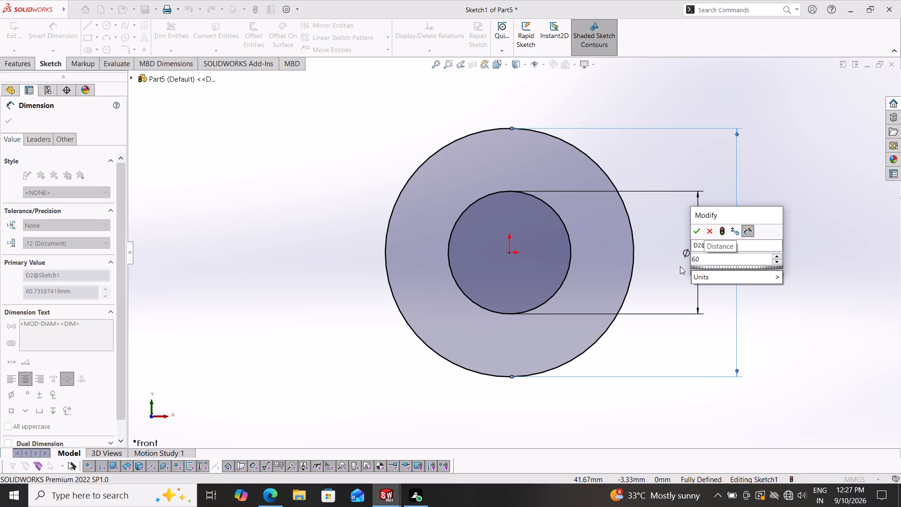
key(Return)
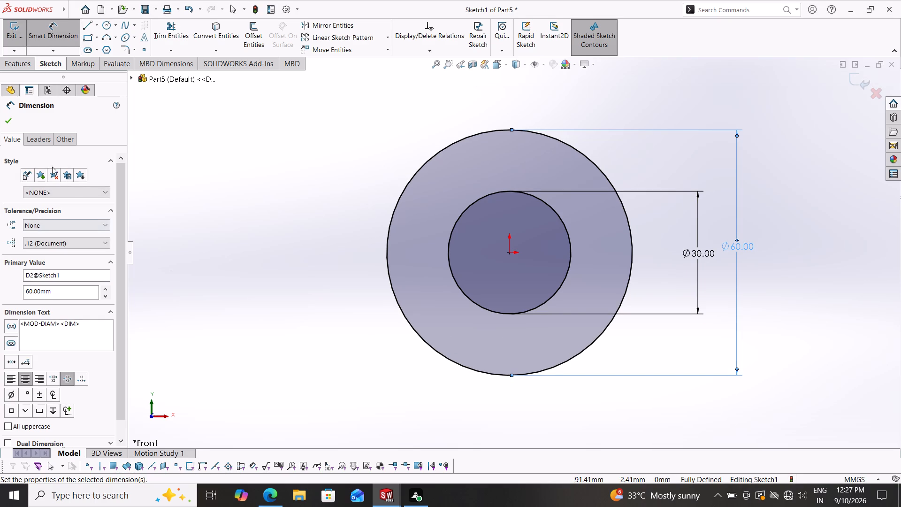
Sketch a horizontal line about 50 mm leftward from the outer circle's lowest point, continuing into a vertical line about 56 mm upward.
click(84, 24)
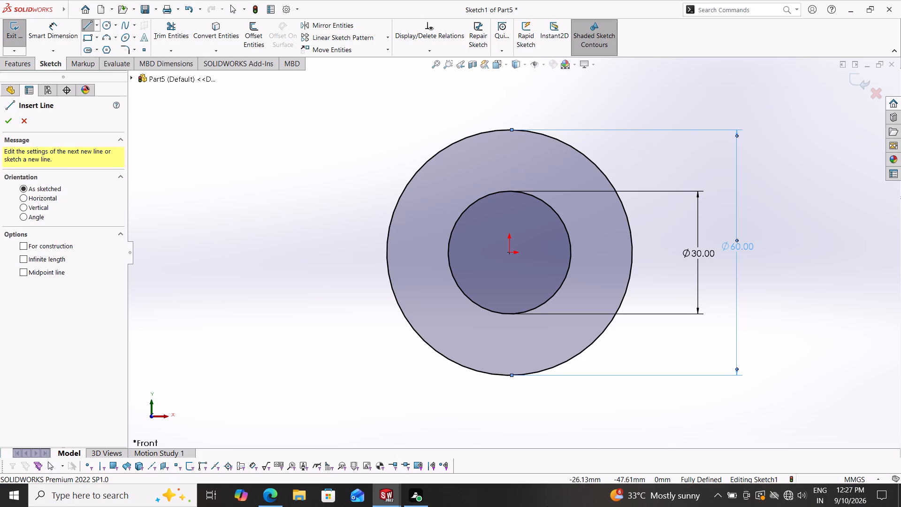
click(511, 376)
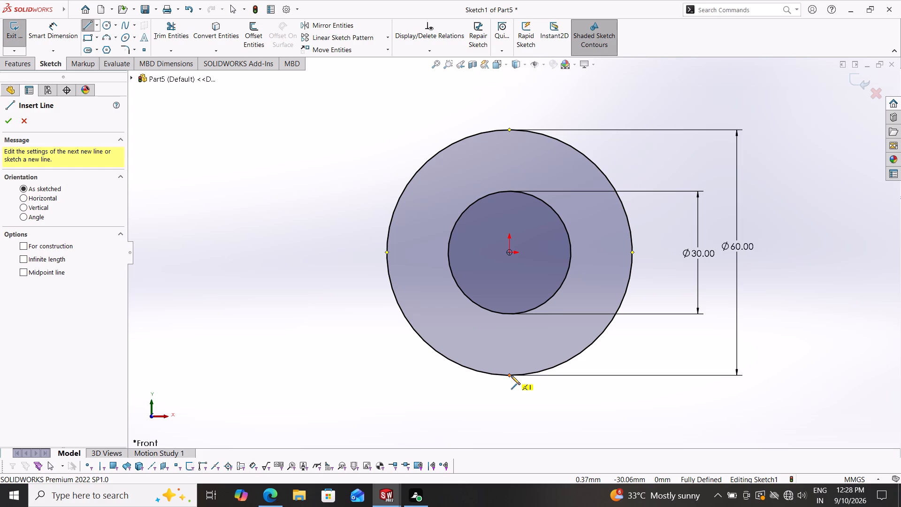
click(305, 373)
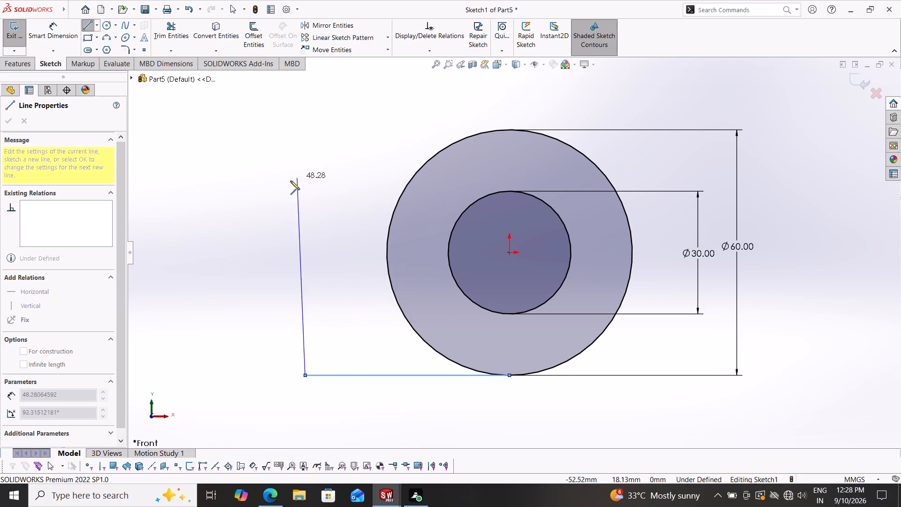
click(307, 146)
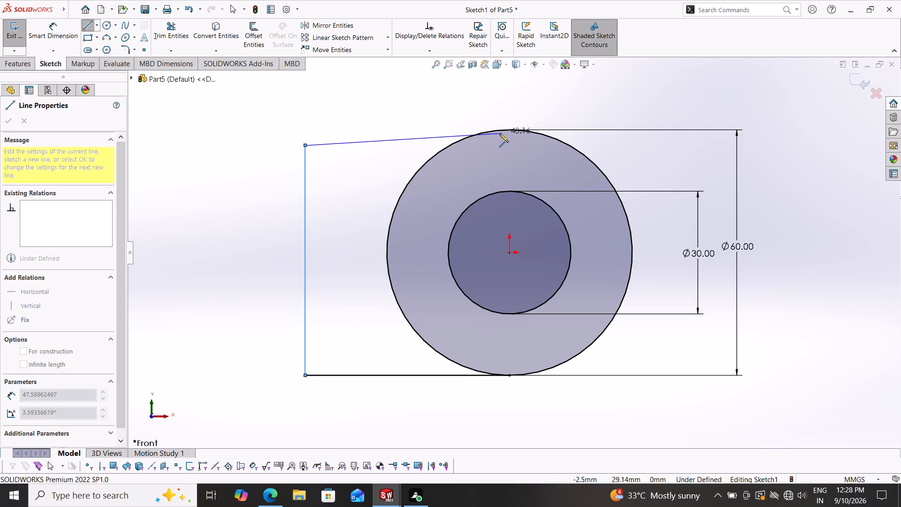
key(Escape)
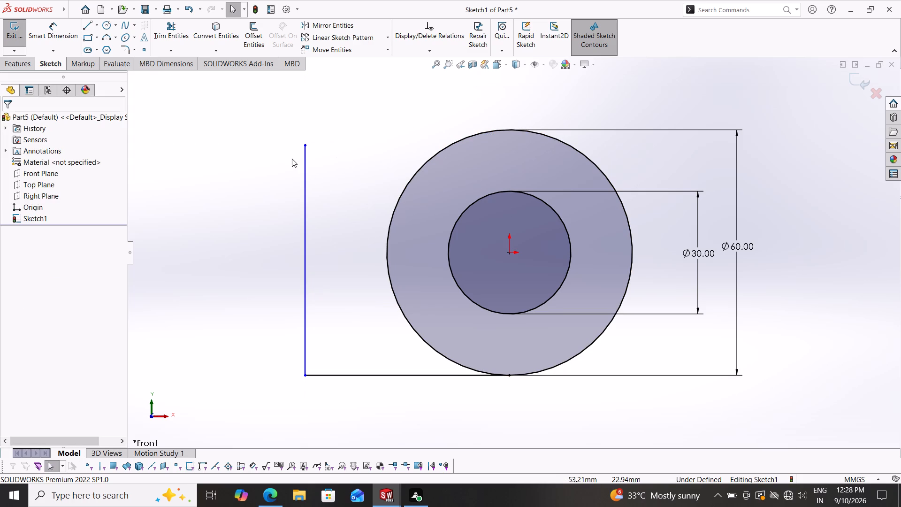
Stretch the vertical line's free upper end above the level of the outer circle's top, to about Y 35 mm.
drag(307, 146, 307, 109)
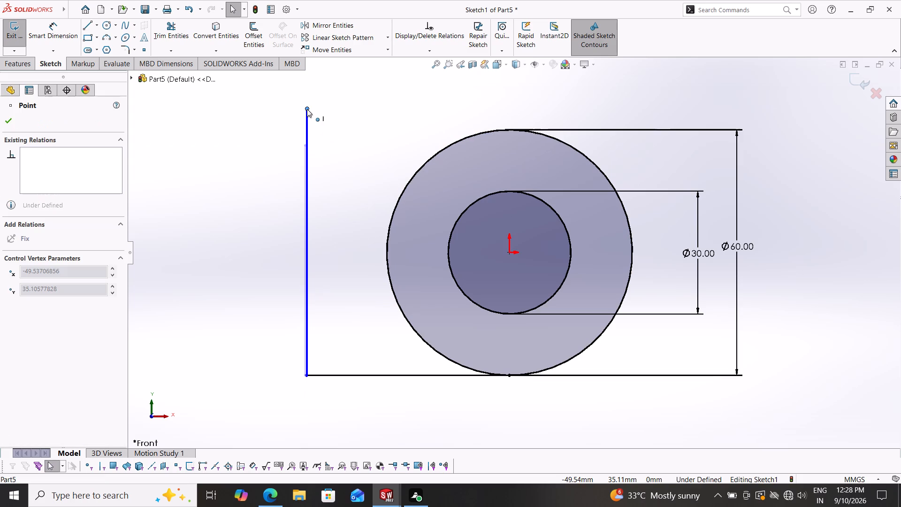
drag(307, 109, 306, 109)
key(Escape)
key(Escape)
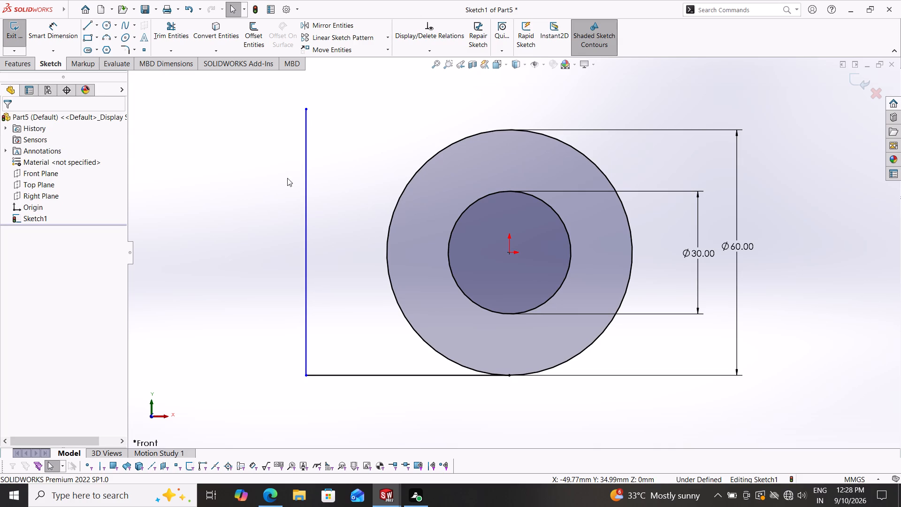
Sketch a horizontal line about 50 mm long from the outer circle's topmost point to the vertical line.
click(85, 28)
click(508, 129)
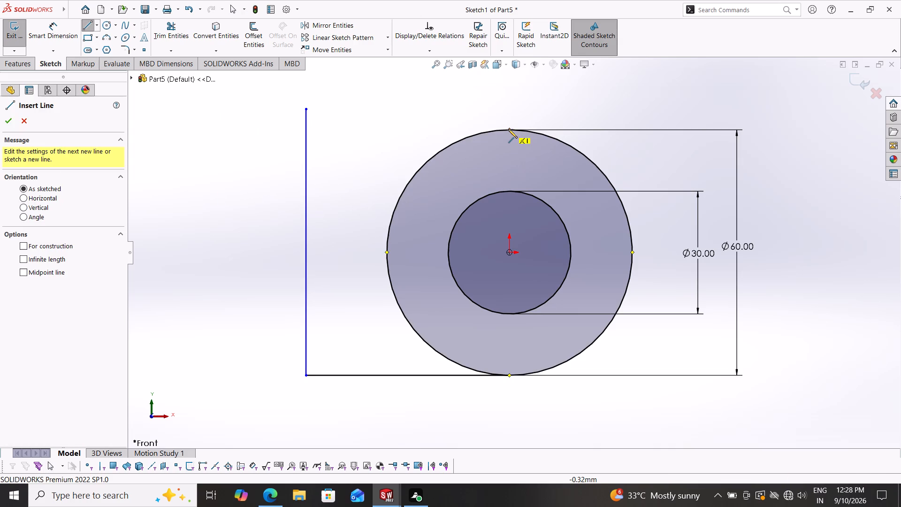
click(306, 128)
key(Escape)
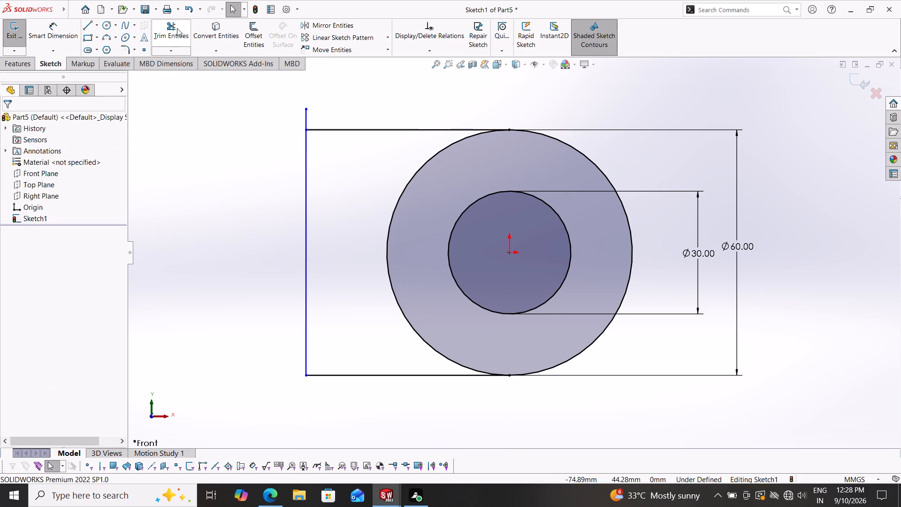
Trim off the part of the vertical line that projects above the upper horizontal line.
drag(177, 28, 177, 32)
drag(267, 136, 327, 115)
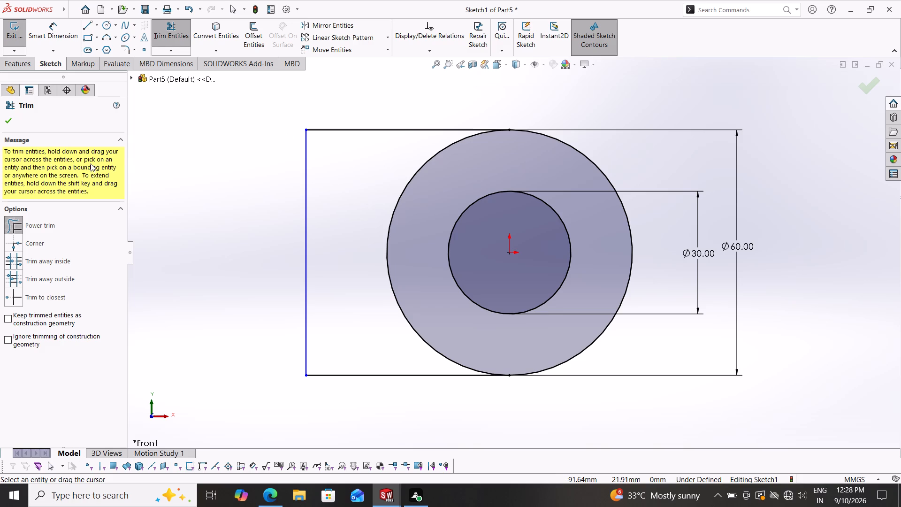
click(7, 121)
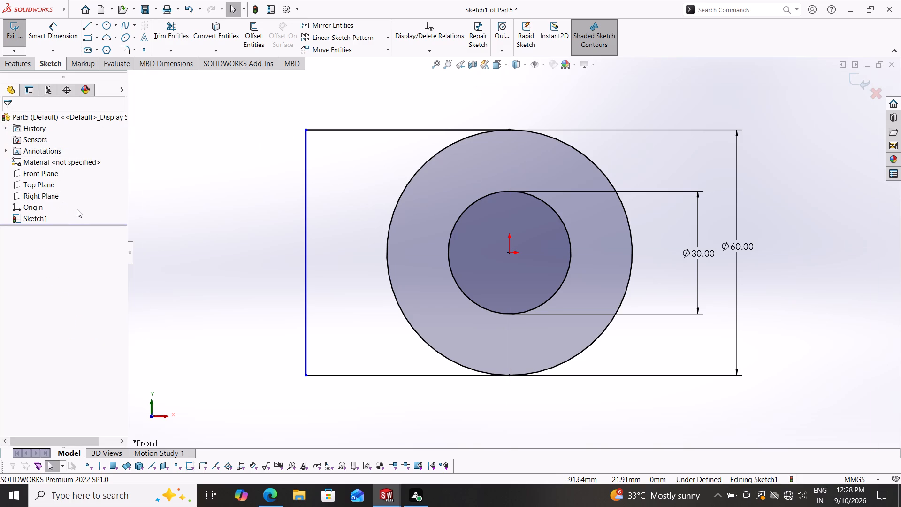
Dimension the lower horizontal line's length as 60 mm.
click(55, 34)
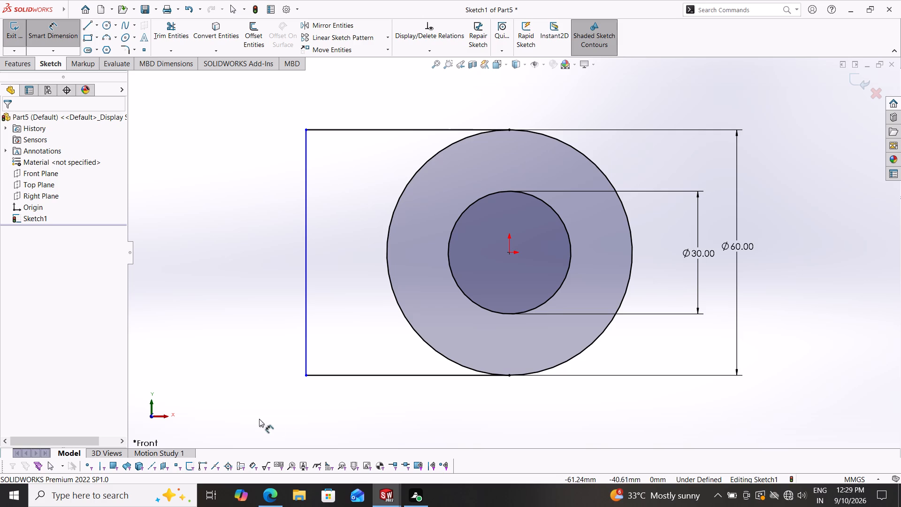
click(367, 374)
click(379, 409)
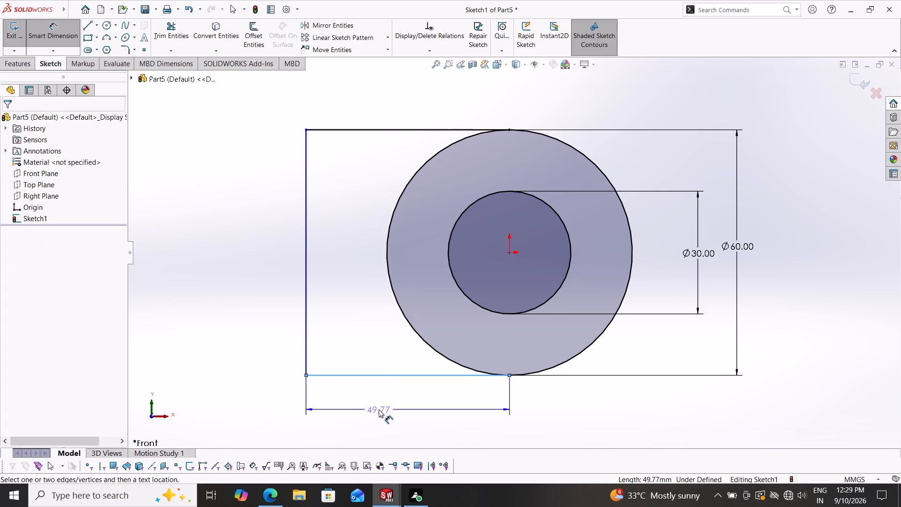
text(60)
key(Return)
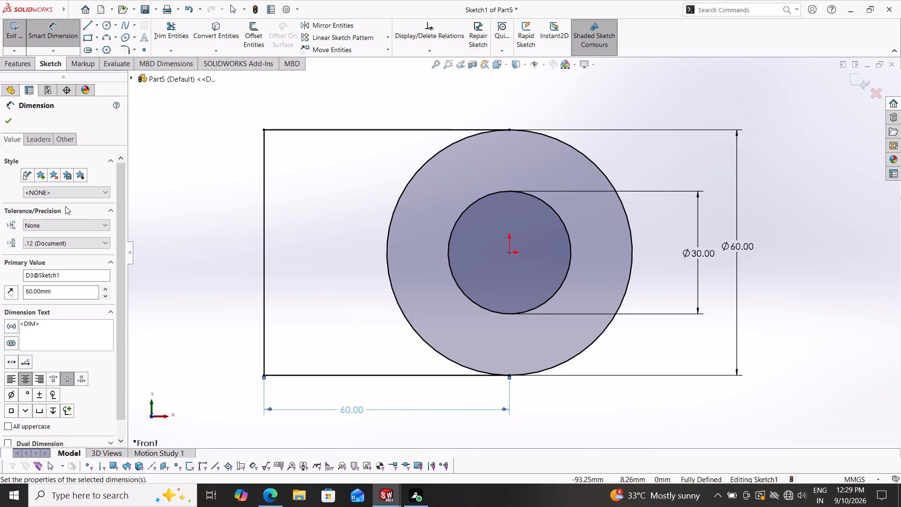
click(3, 120)
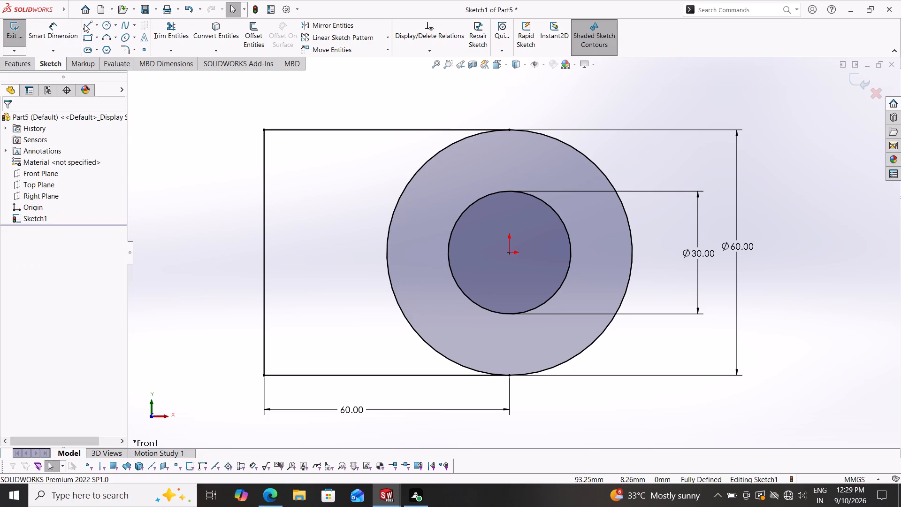
Sketch a horizontal line 30 mm long from the origin to the outer circle's leftmost point.
click(85, 23)
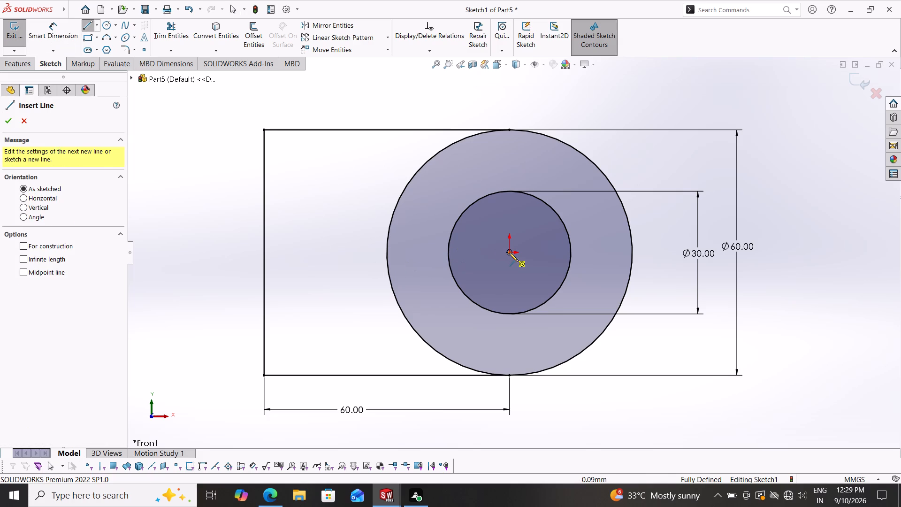
click(509, 253)
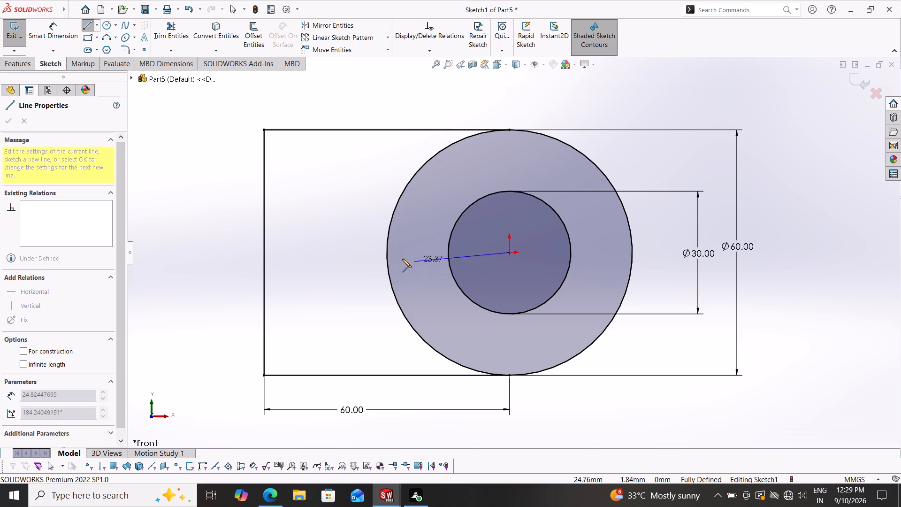
click(385, 253)
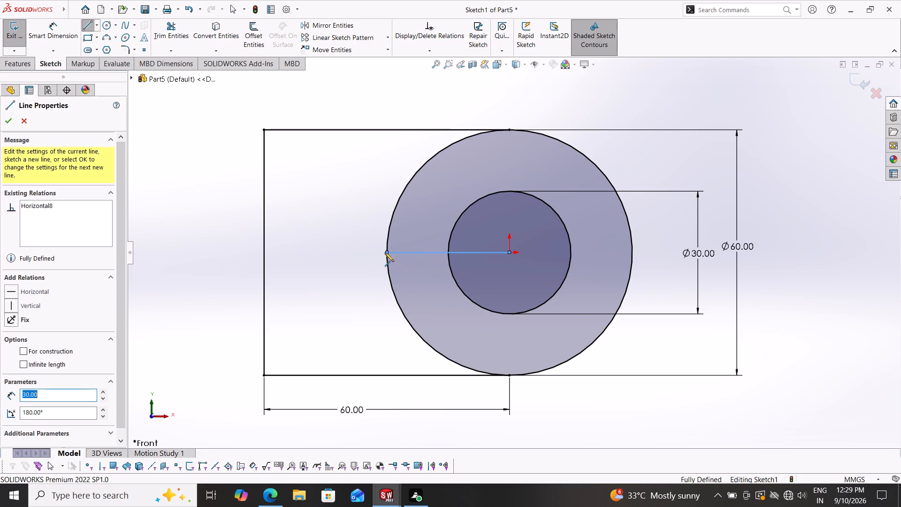
key(Escape)
key(Escape)
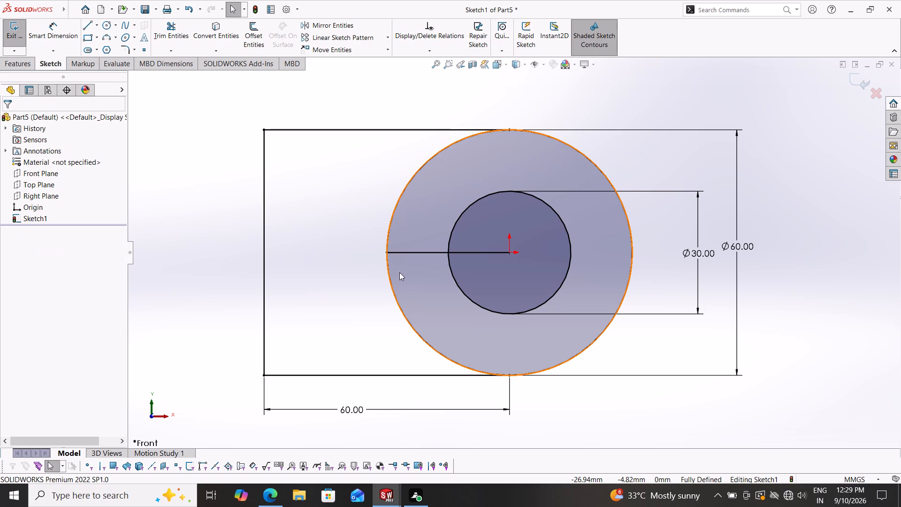
Offset the horizontal line from the origin bi-directionally by 9 mm, with dimensions added.
click(253, 30)
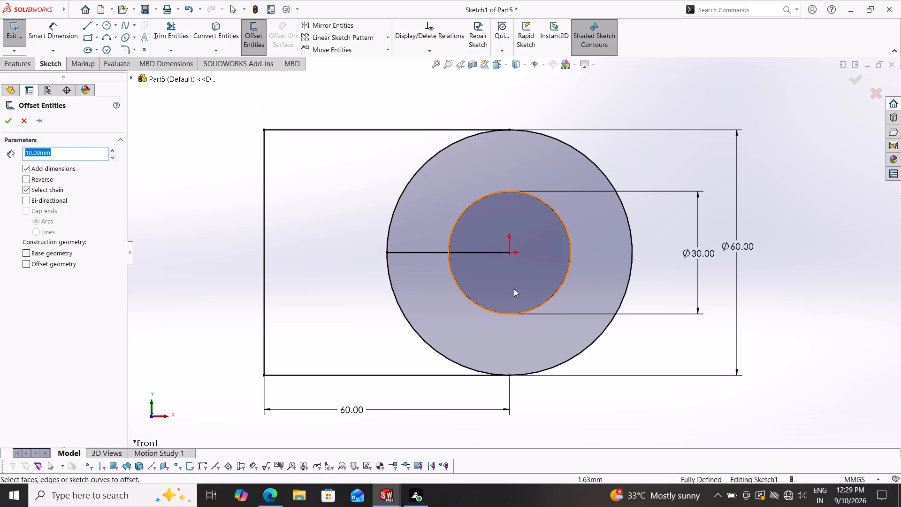
click(46, 200)
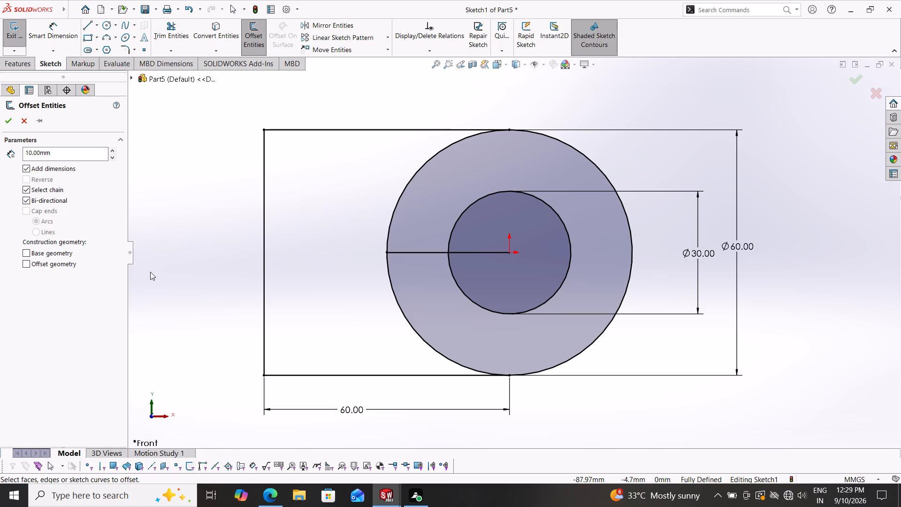
click(419, 252)
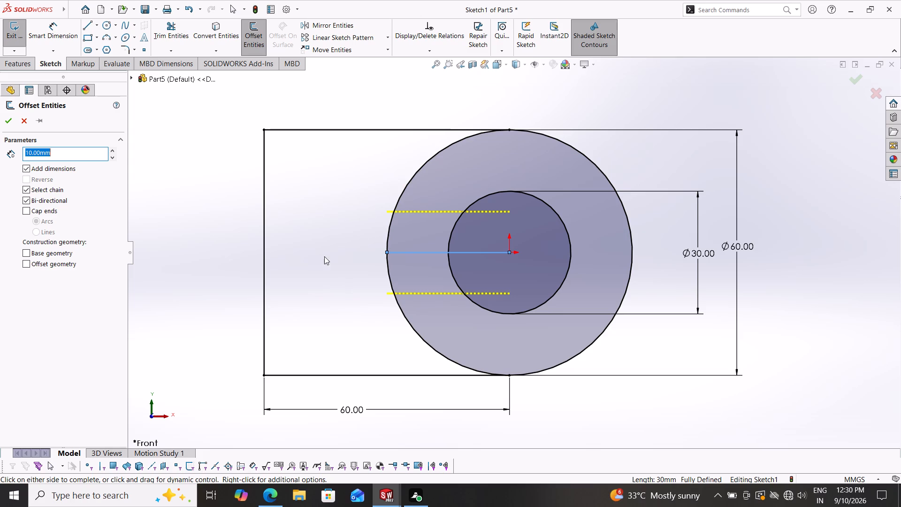
key(9)
key(Return)
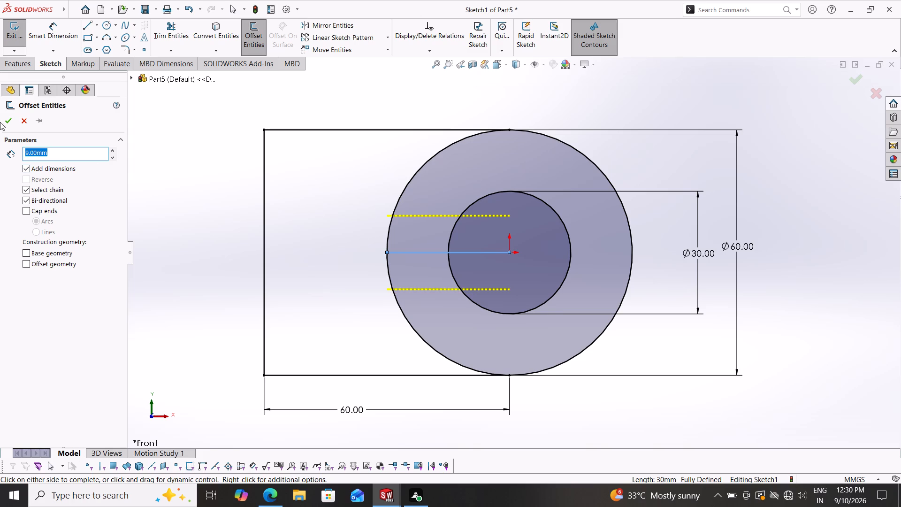
click(4, 117)
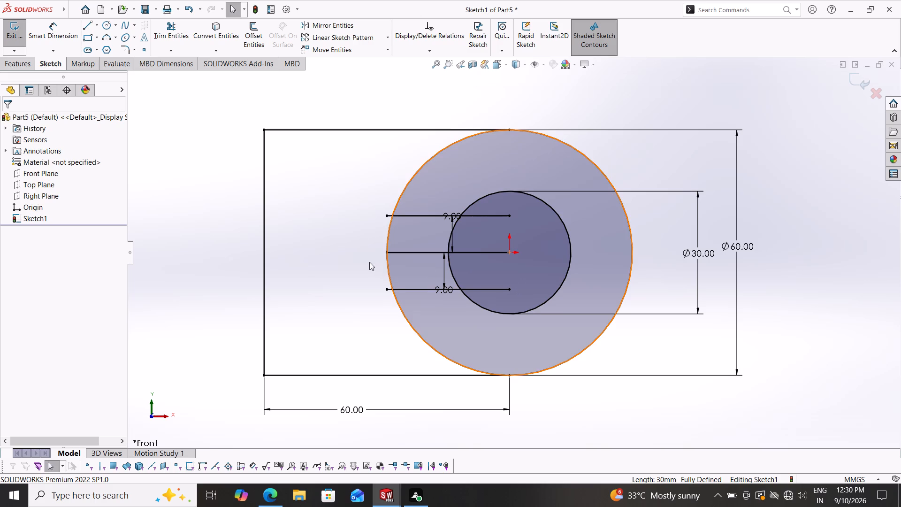
Trim the outer circle between the two offset lines, and the offset line ends that project outside the circle.
click(171, 31)
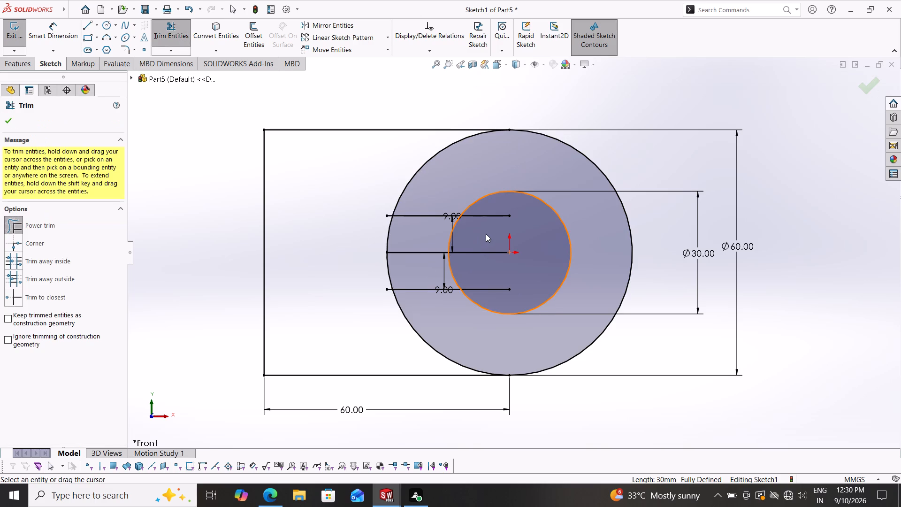
scroll(440, 218, down, 4)
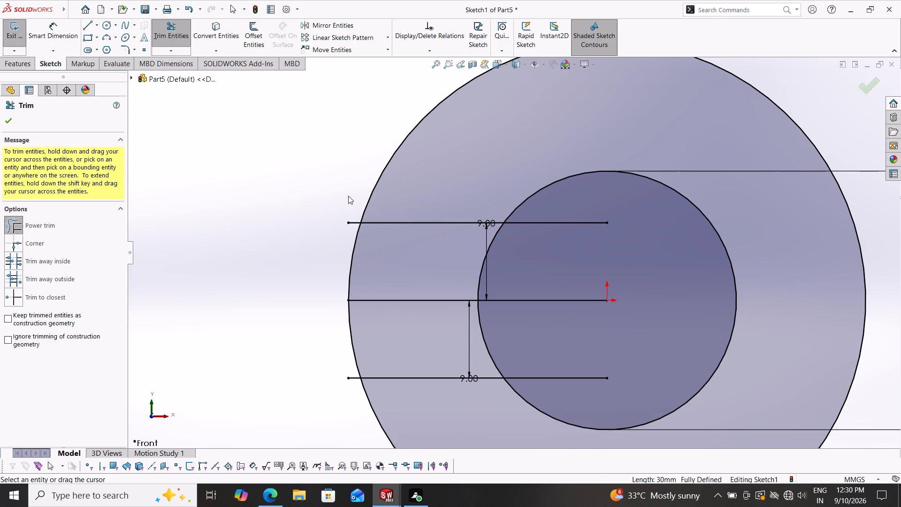
drag(348, 196, 359, 224)
drag(339, 237, 353, 237)
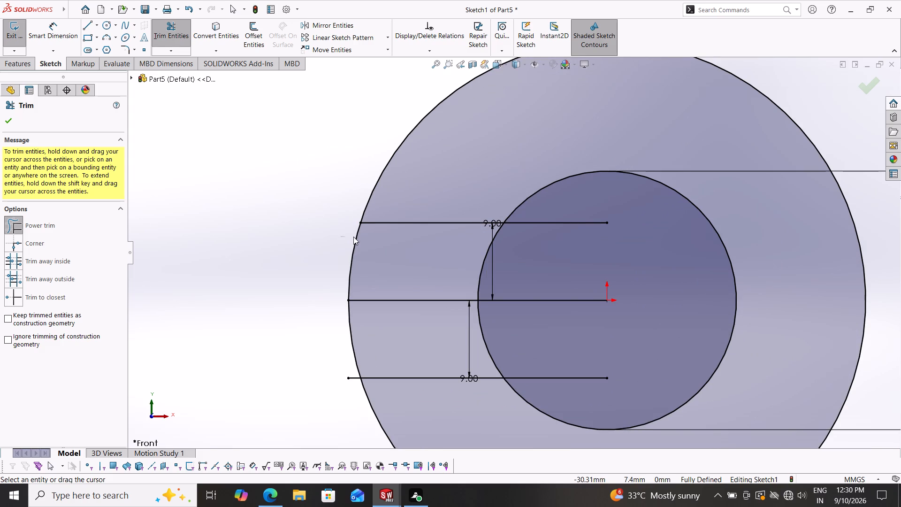
drag(353, 237, 367, 238)
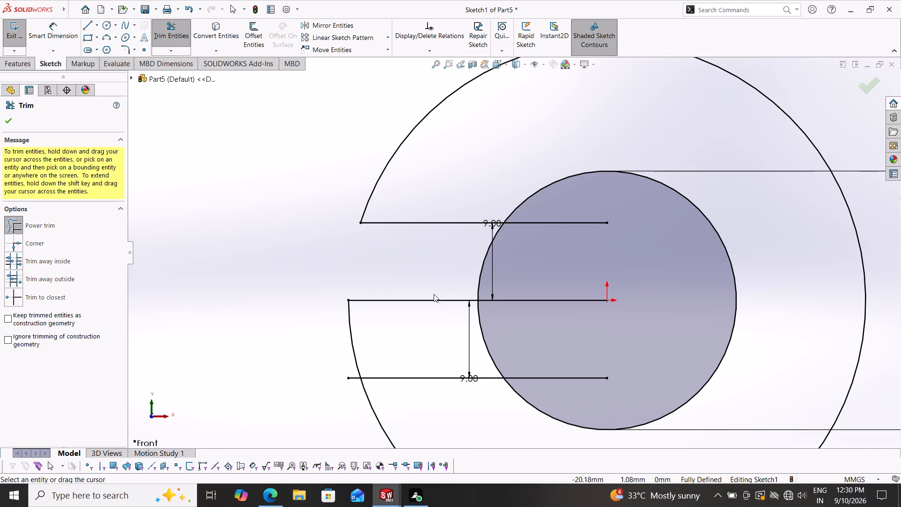
drag(339, 338, 369, 335)
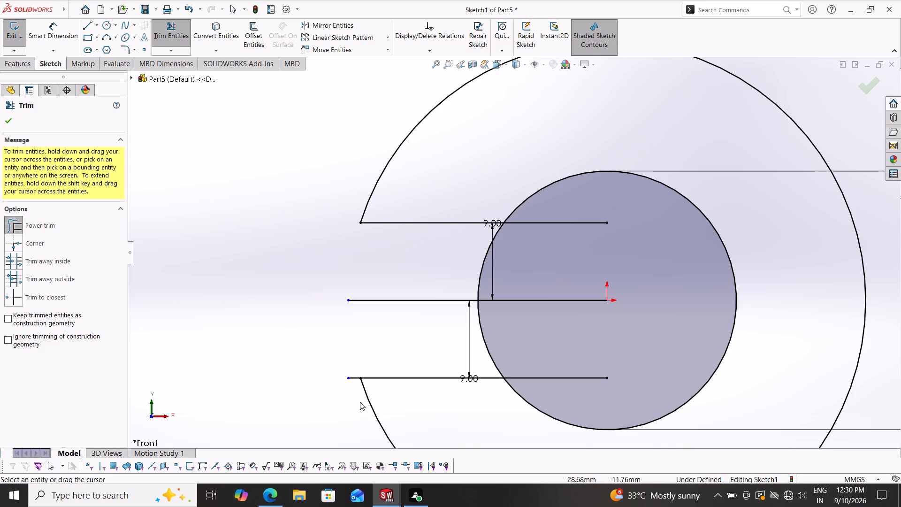
drag(359, 399, 353, 374)
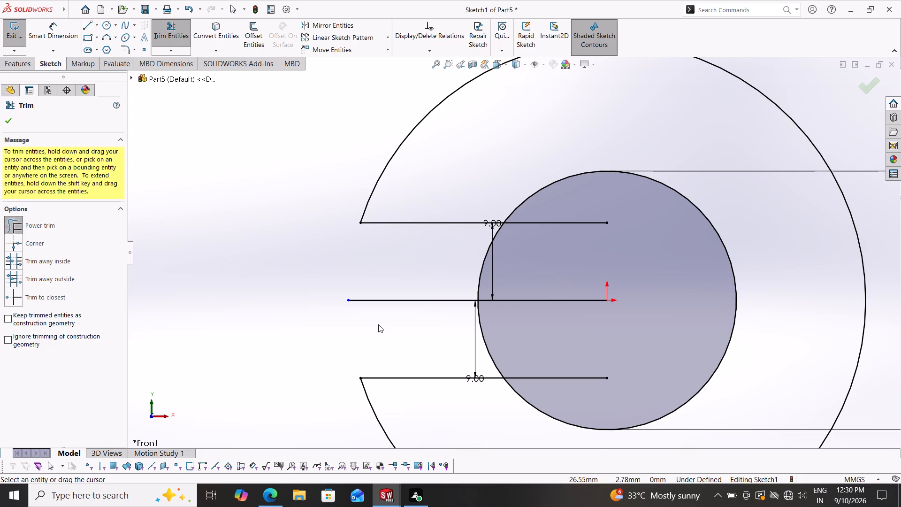
Trim the inner circle between the two offset lines, and the offset line portions inside the inner circle.
drag(451, 258, 513, 257)
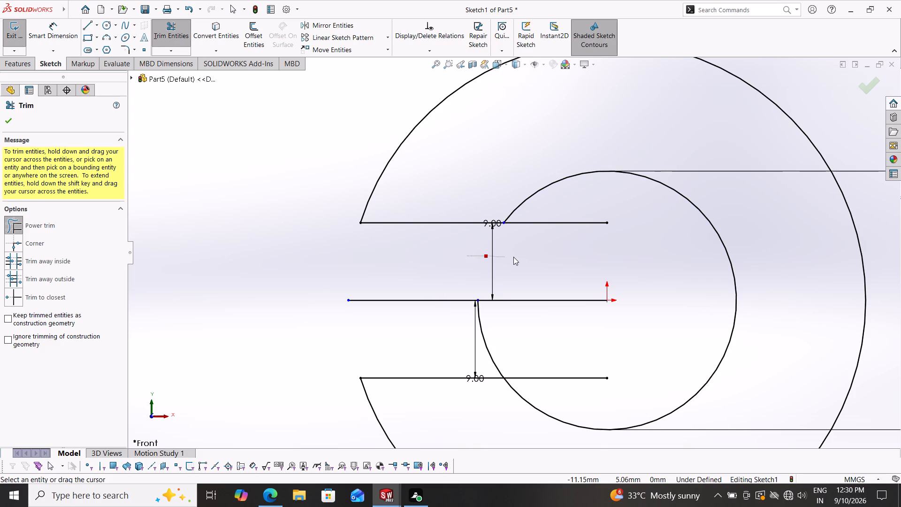
drag(513, 257, 513, 257)
drag(478, 361, 505, 348)
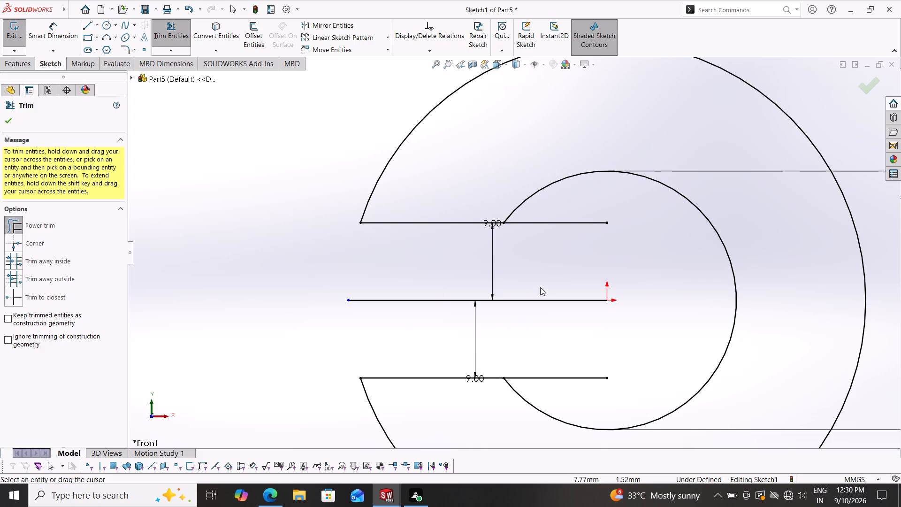
drag(562, 397, 558, 372)
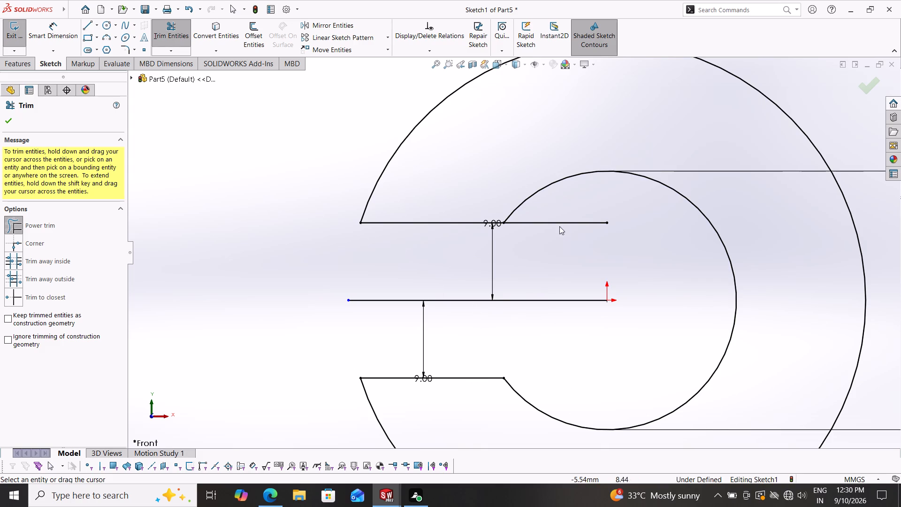
drag(562, 206, 560, 238)
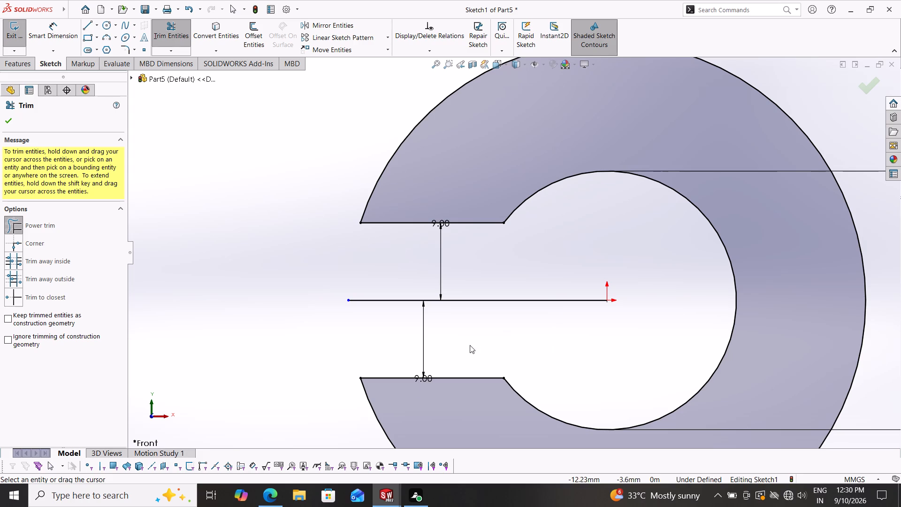
Sketch two horizontal lines about 31 mm long extending the slot's upper and lower edges to the block's vertical line.
scroll(421, 359, down, 2)
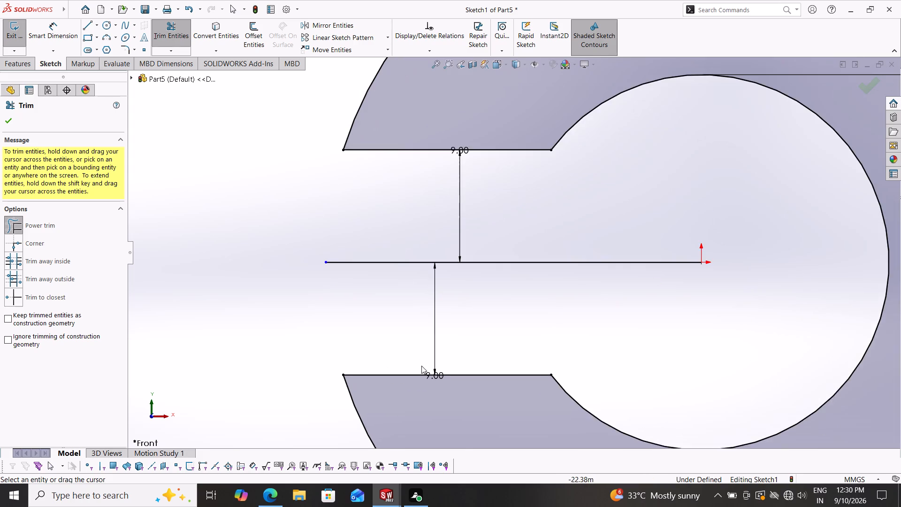
scroll(421, 366, up, 4)
scroll(476, 332, up, 2)
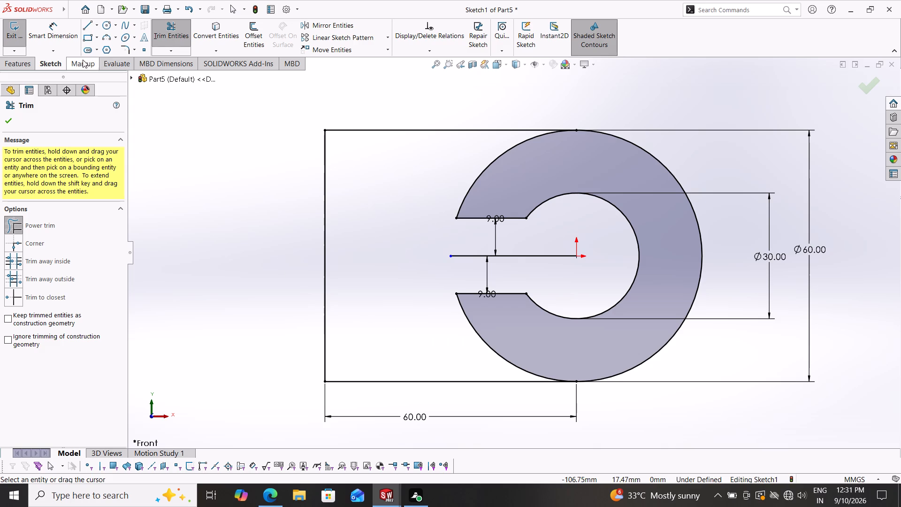
click(93, 27)
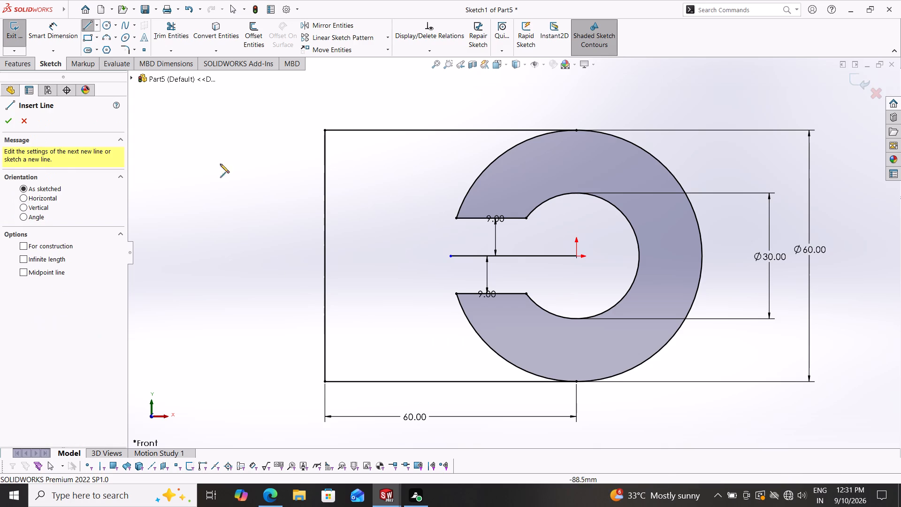
drag(457, 217, 444, 215)
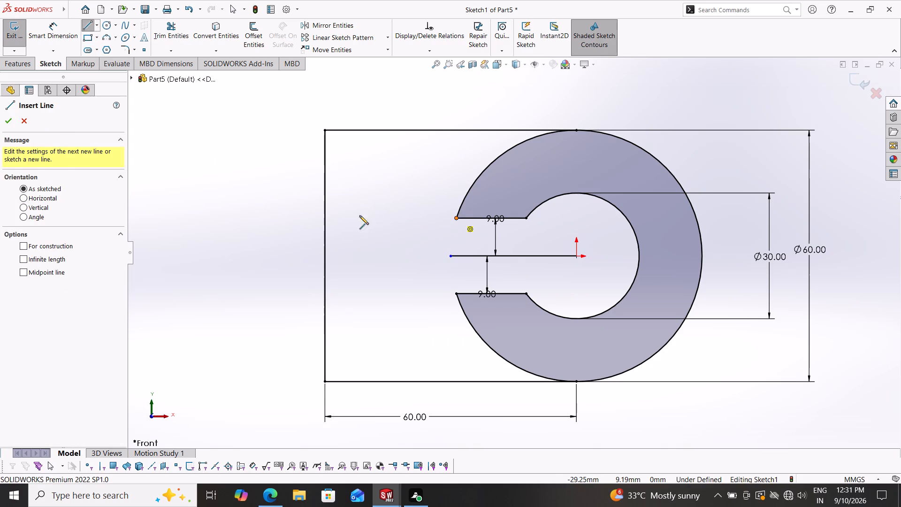
click(325, 215)
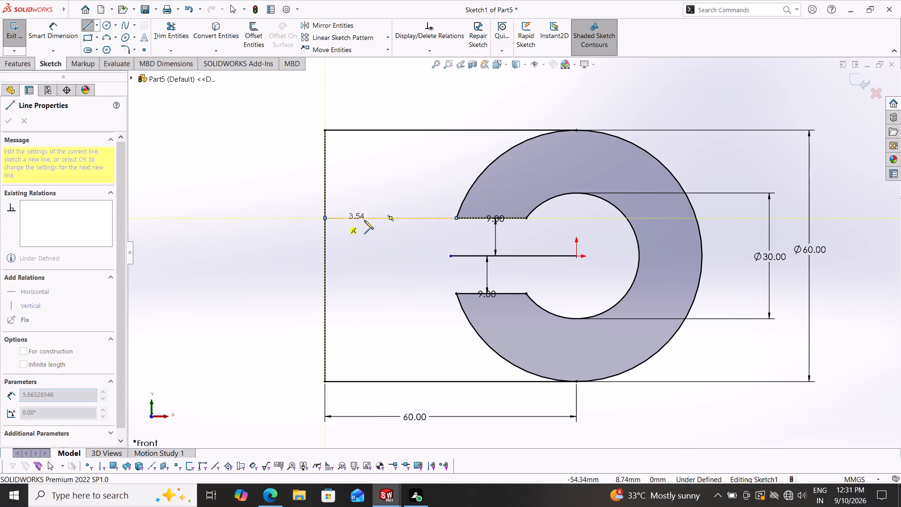
double_click(386, 281)
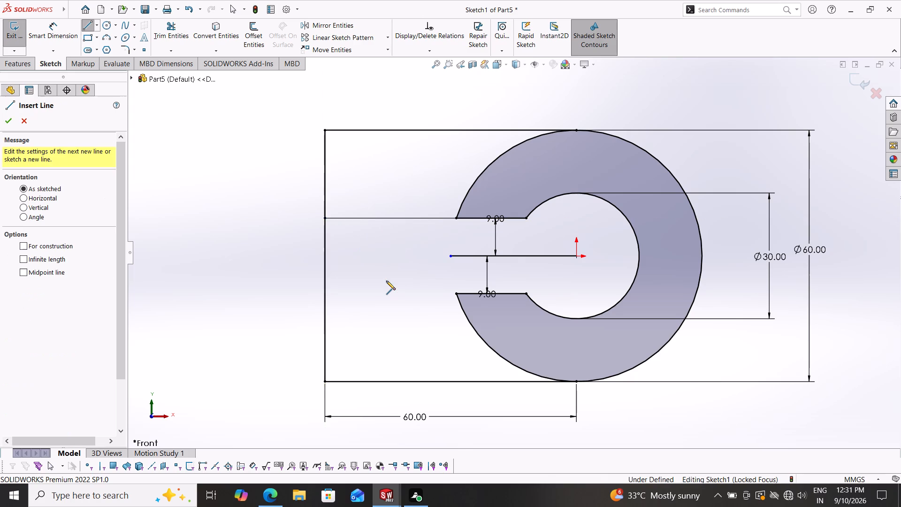
drag(458, 293, 451, 292)
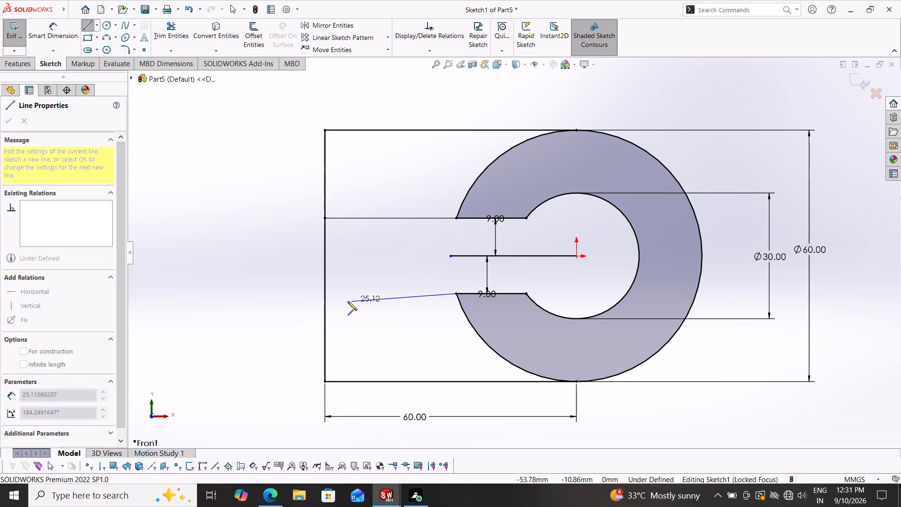
click(325, 293)
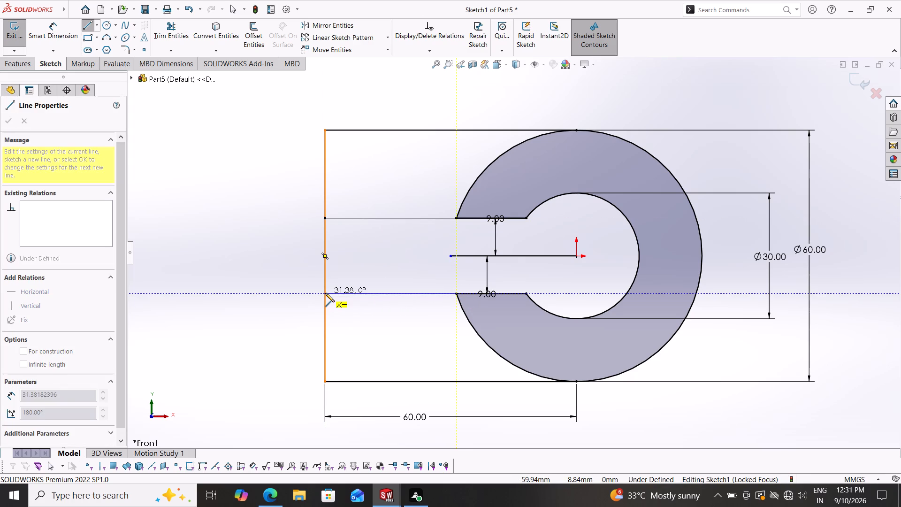
key(Escape)
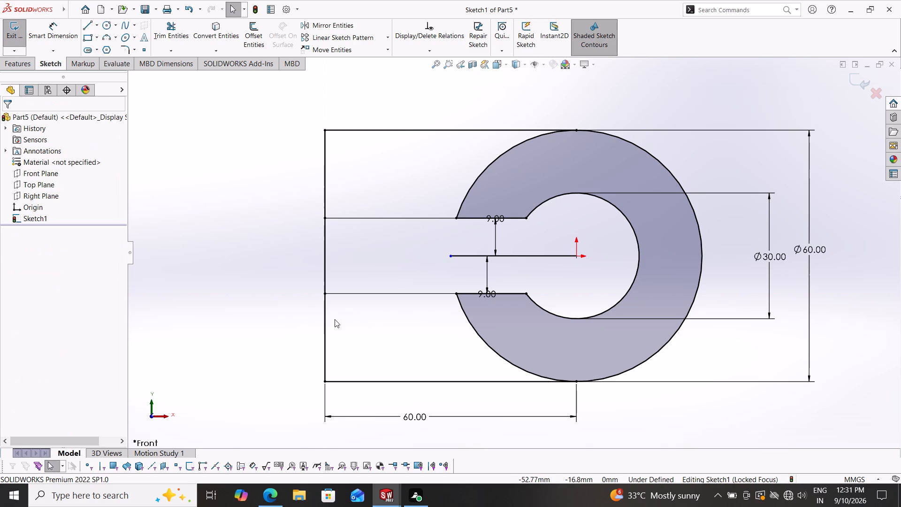
Trim the vertical line across the slot opening and the outer circle's two arcs inside the block.
click(168, 30)
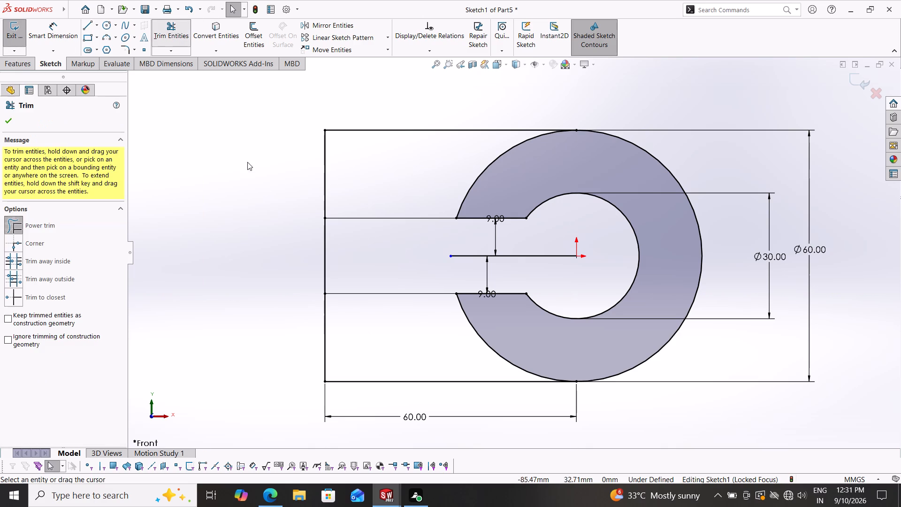
drag(290, 225, 347, 230)
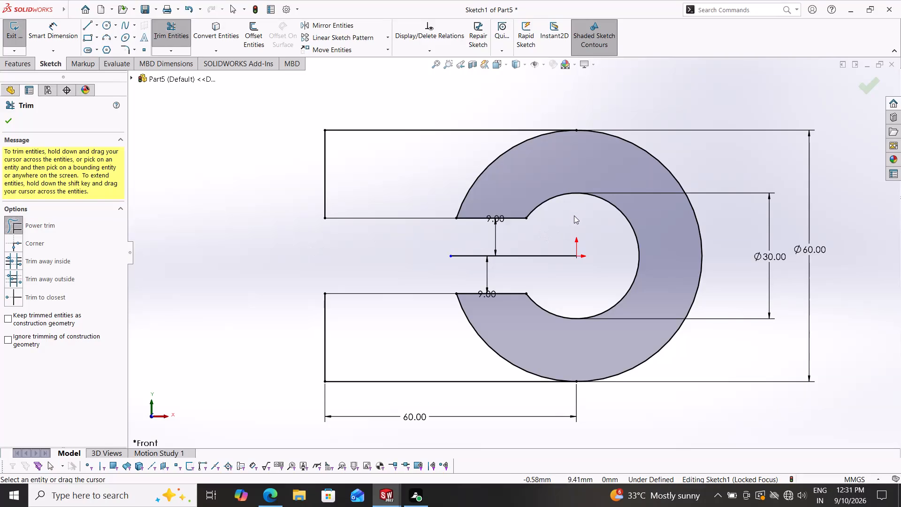
drag(464, 146, 508, 174)
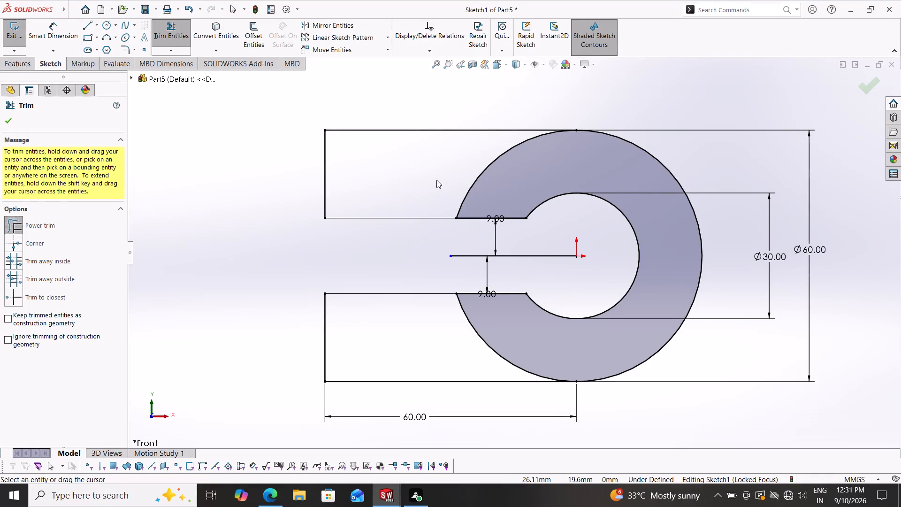
drag(510, 181, 478, 154)
drag(456, 355, 496, 332)
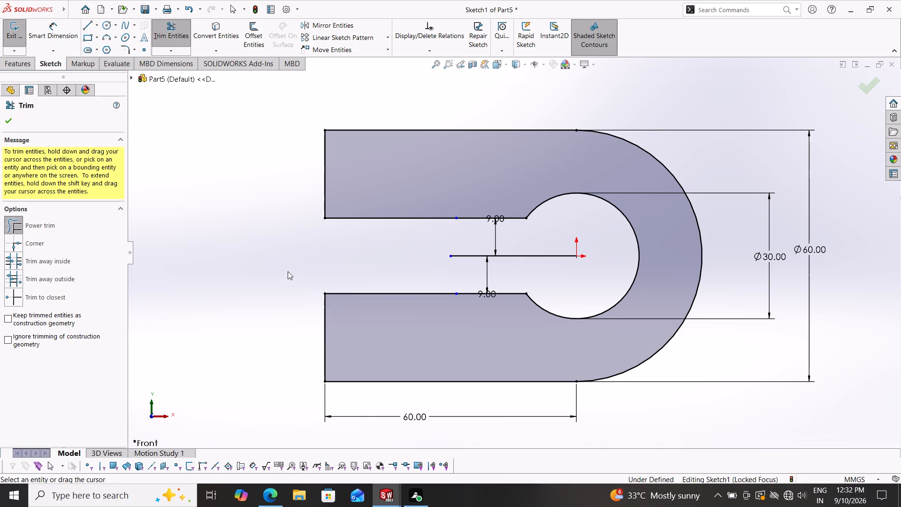
click(6, 120)
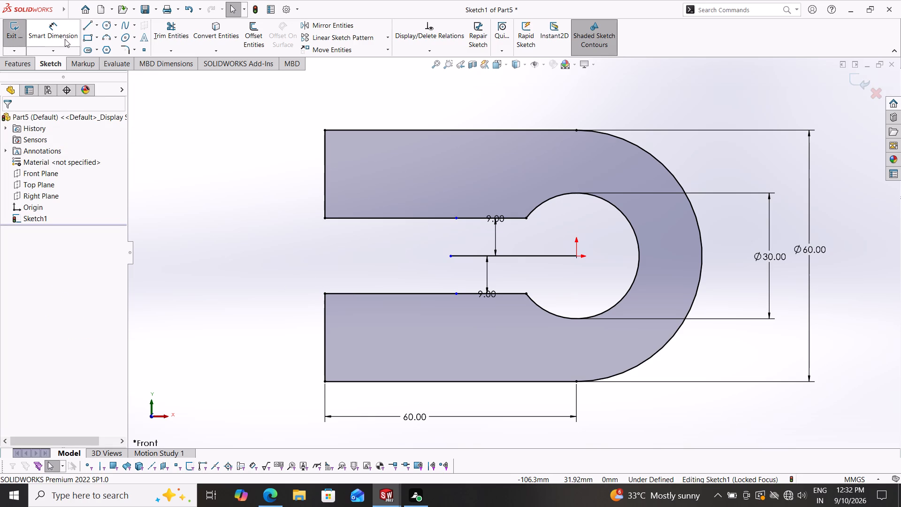
Extrude the U-shaped profile region 45 mm about the mid plane as a boss.
click(13, 64)
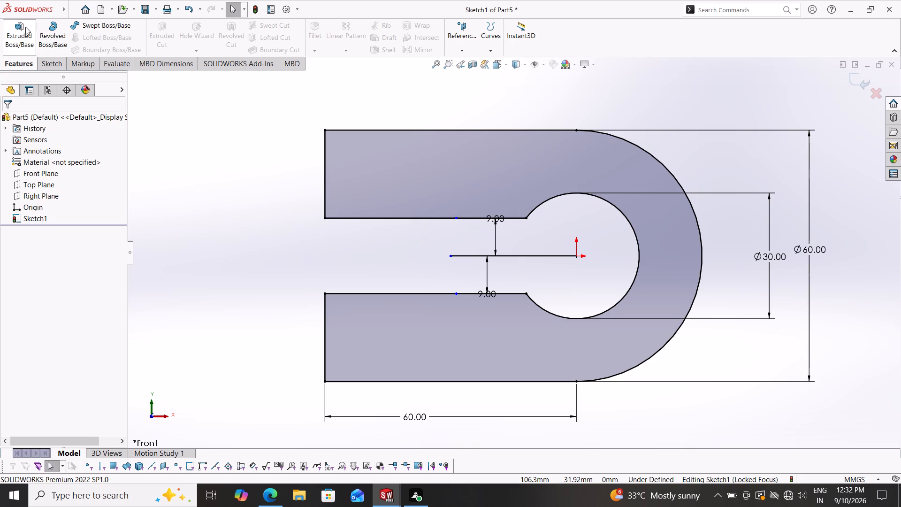
click(25, 27)
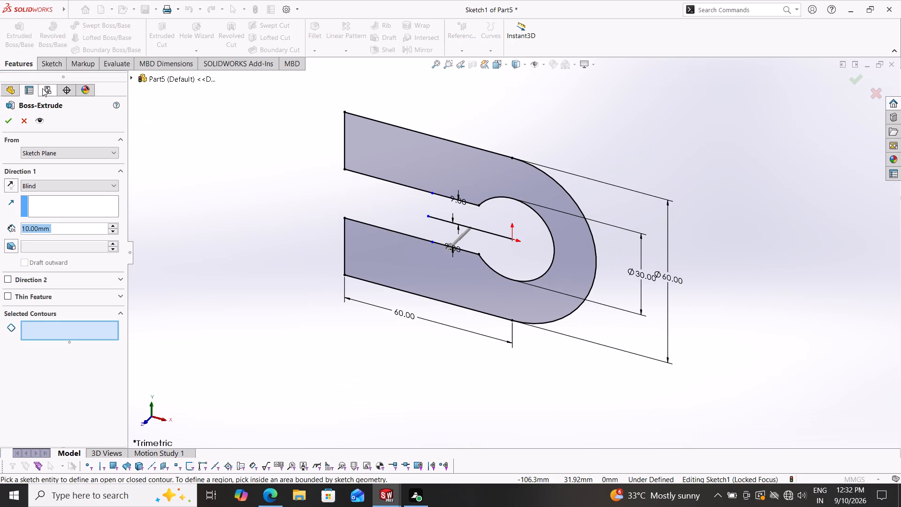
click(444, 173)
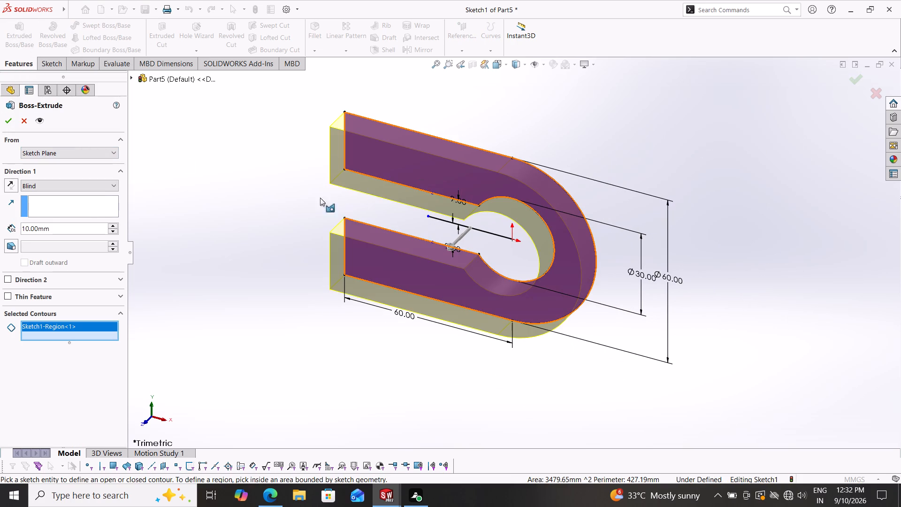
click(105, 183)
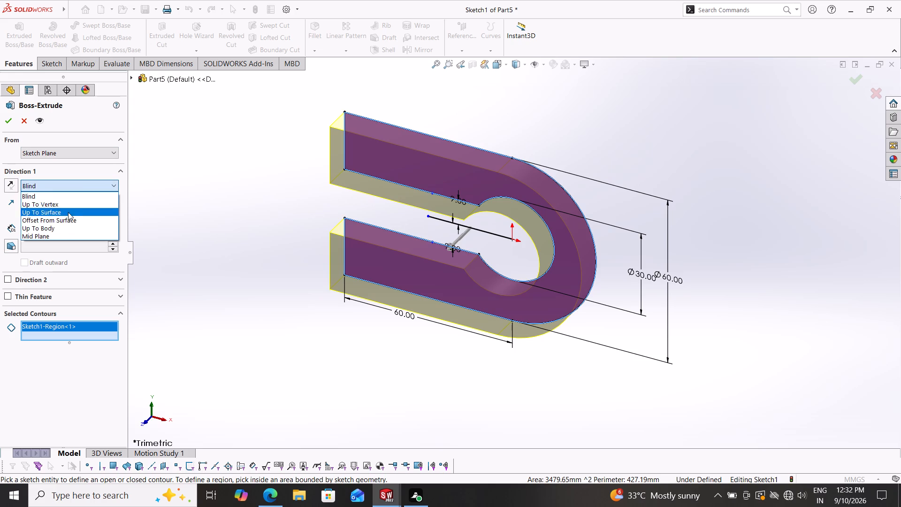
click(59, 236)
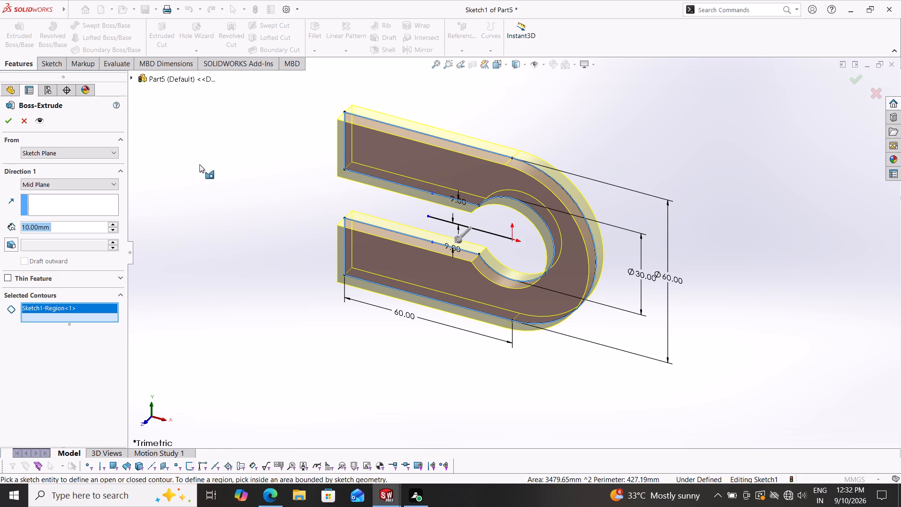
text(45)
key(Return)
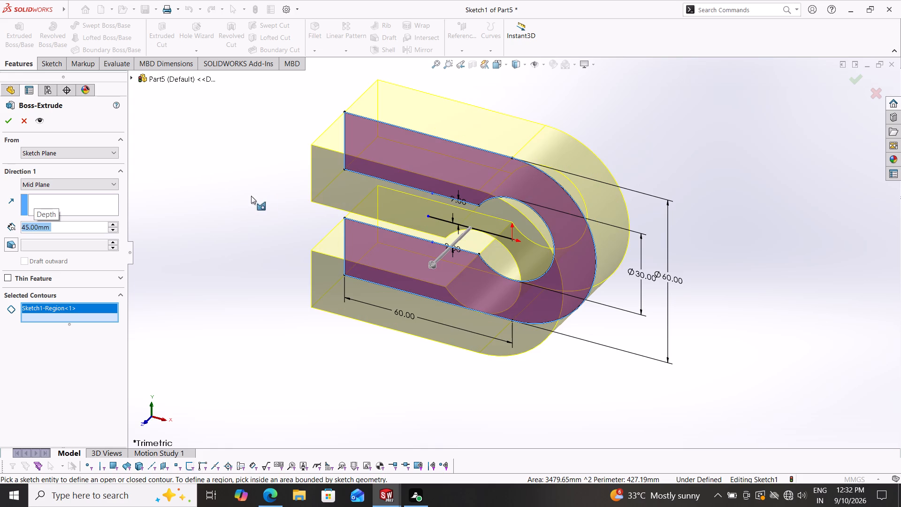
click(8, 118)
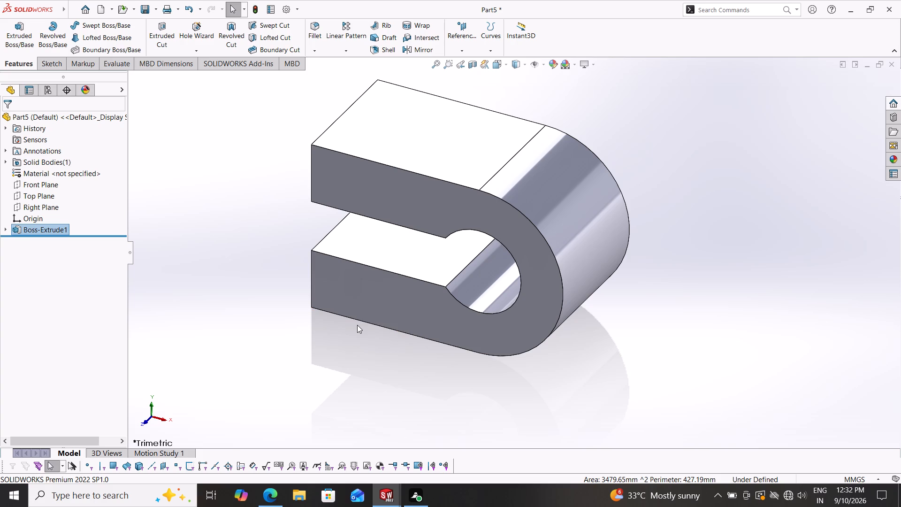
Start a sketch on the upper arm's flat outer face and draw a circle about 6.6 mm in diameter, centred level with the origin.
middle_drag(374, 318, 408, 442)
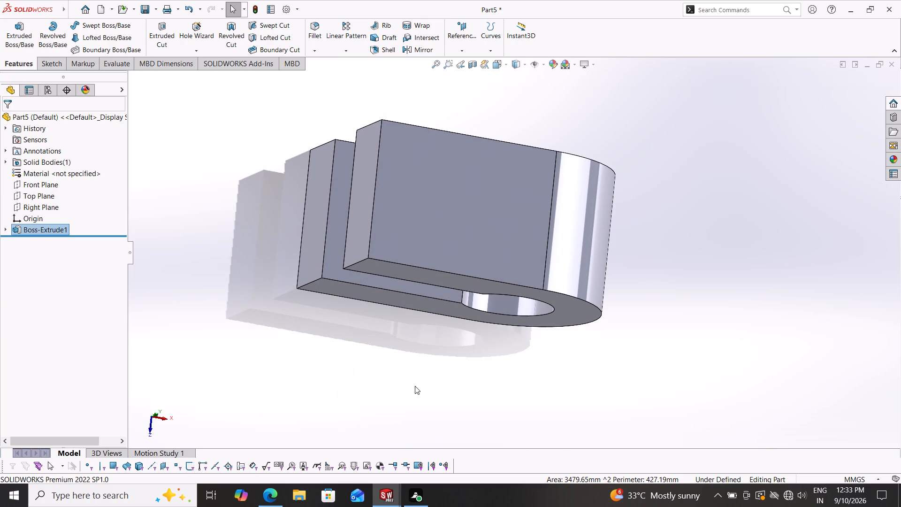
click(456, 219)
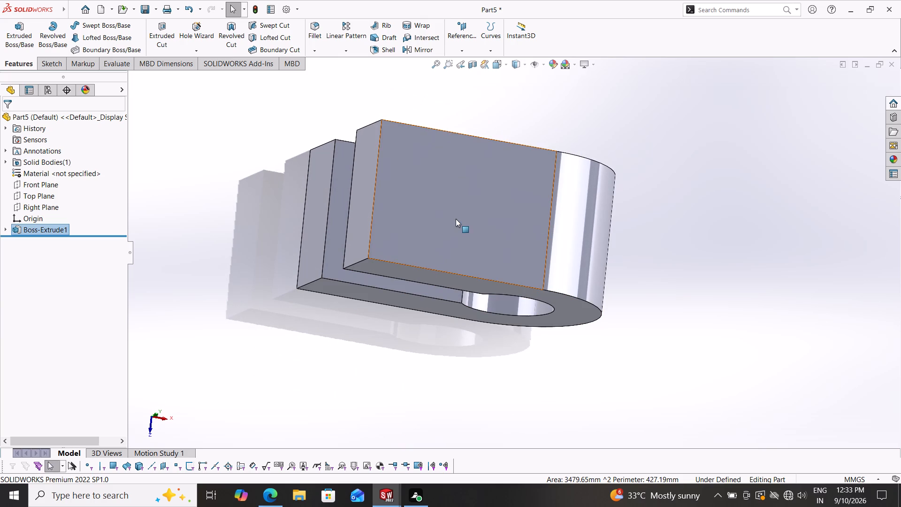
click(497, 191)
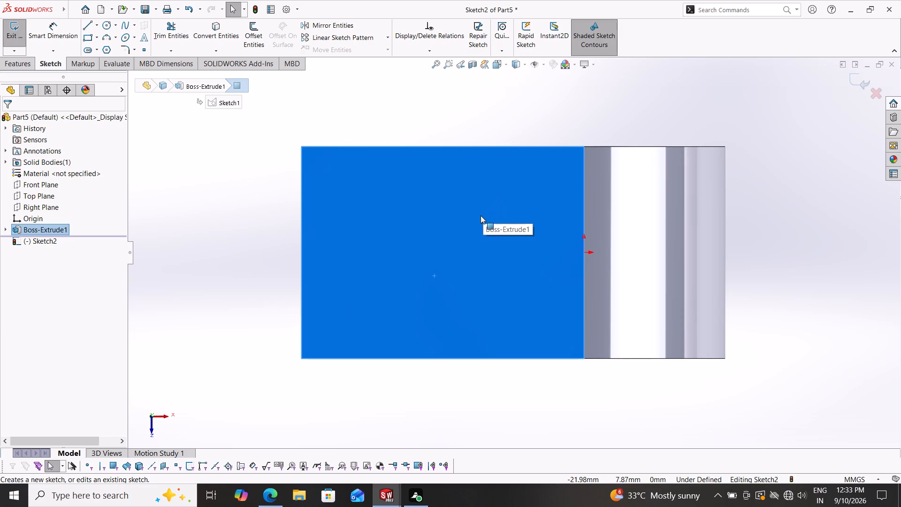
key(Escape)
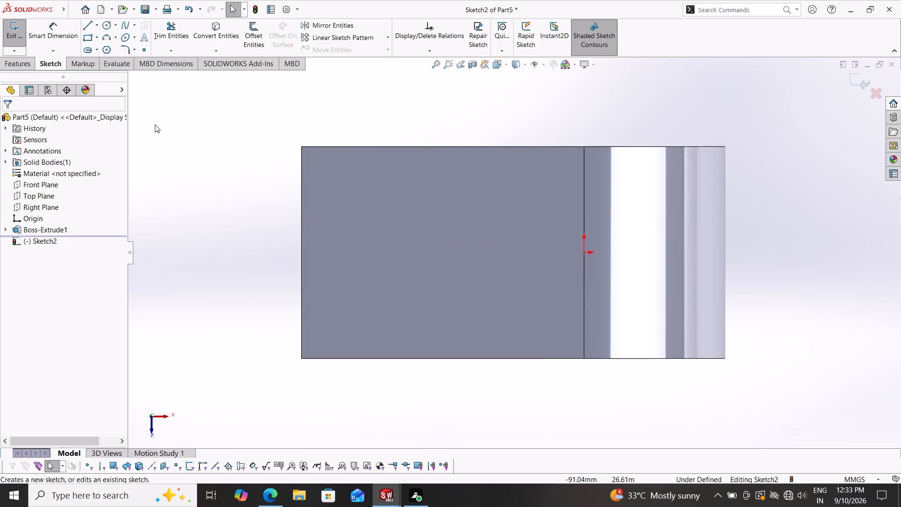
click(106, 25)
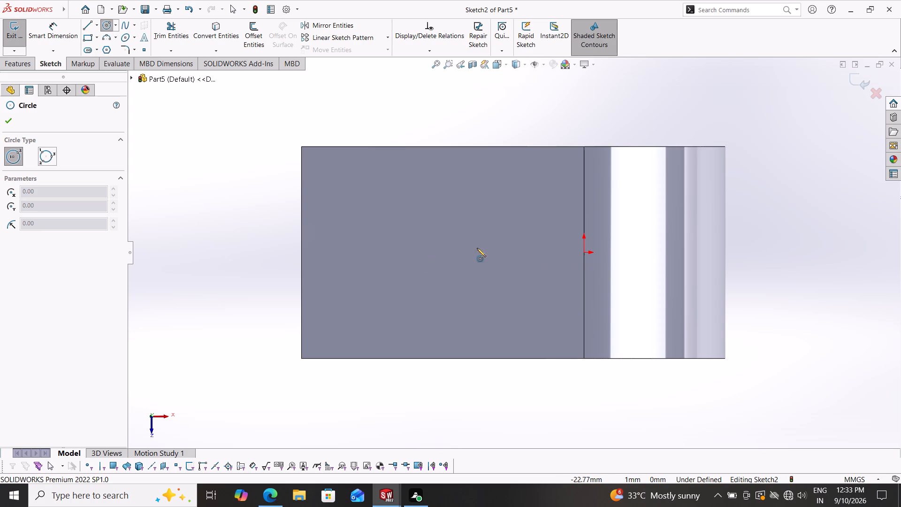
click(427, 252)
click(428, 268)
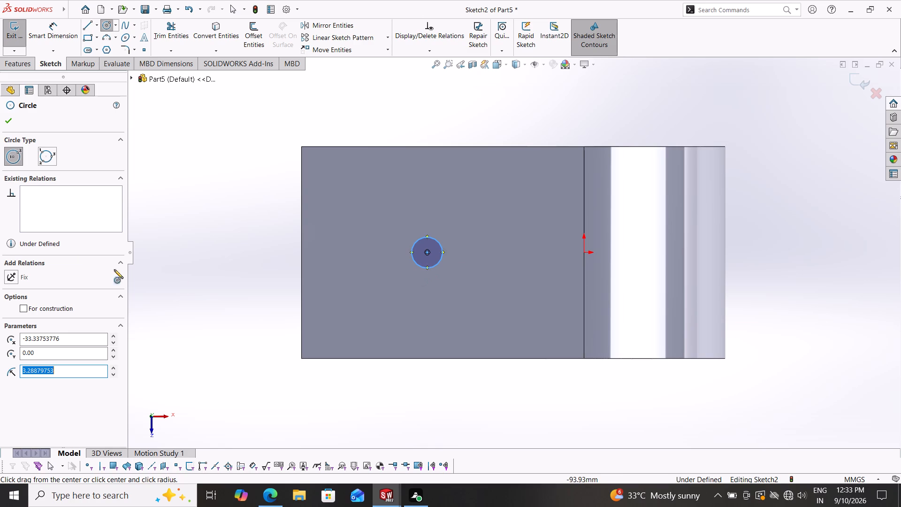
Dimension the circle's centre vertically at 22.5 mm from the face's lower-left corner.
click(61, 35)
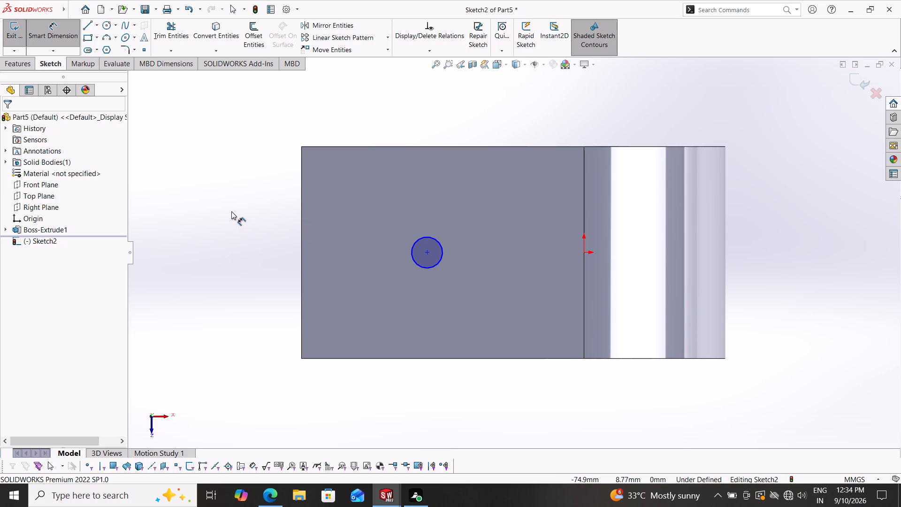
click(301, 360)
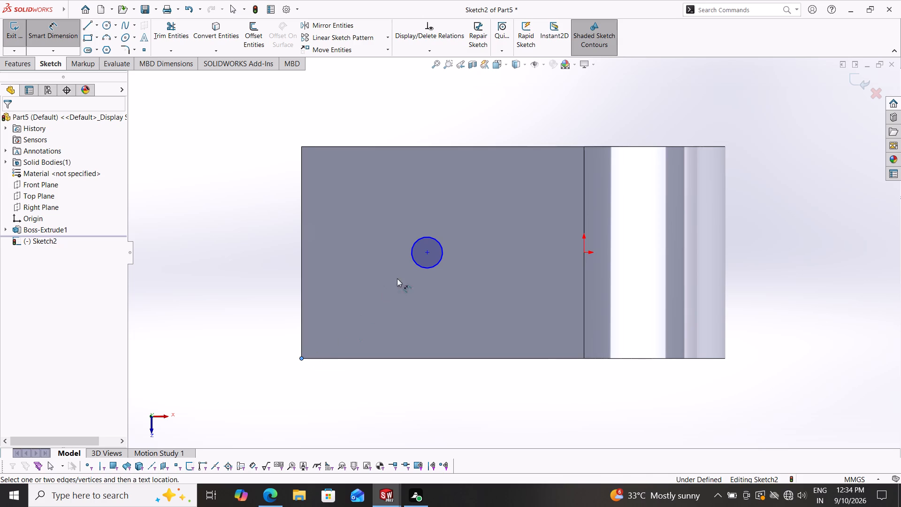
click(427, 254)
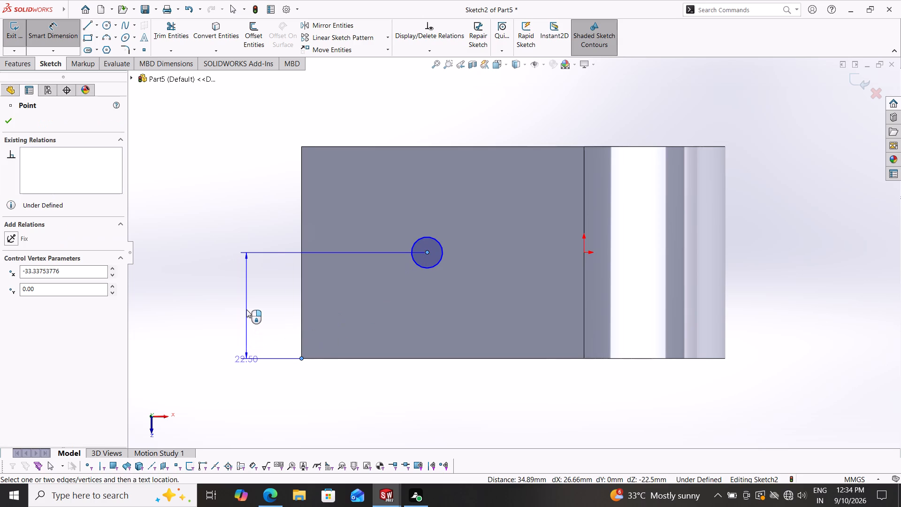
click(246, 309)
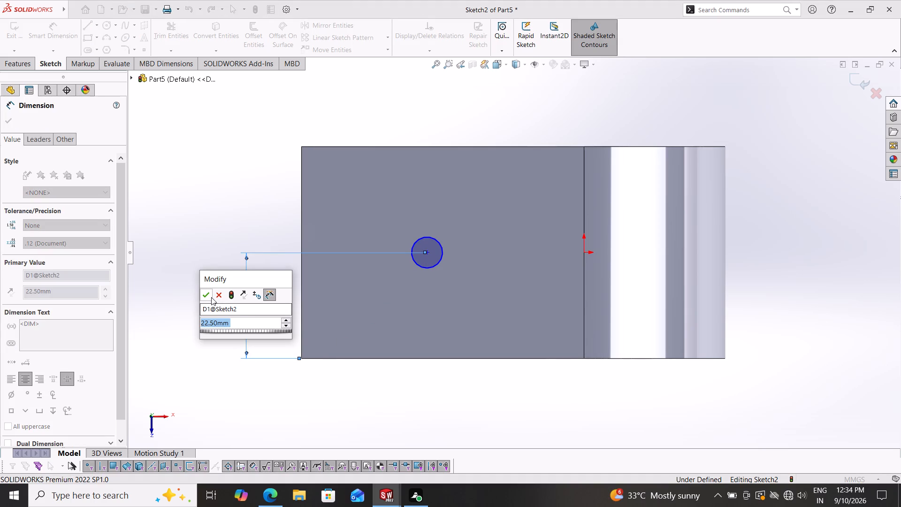
click(206, 295)
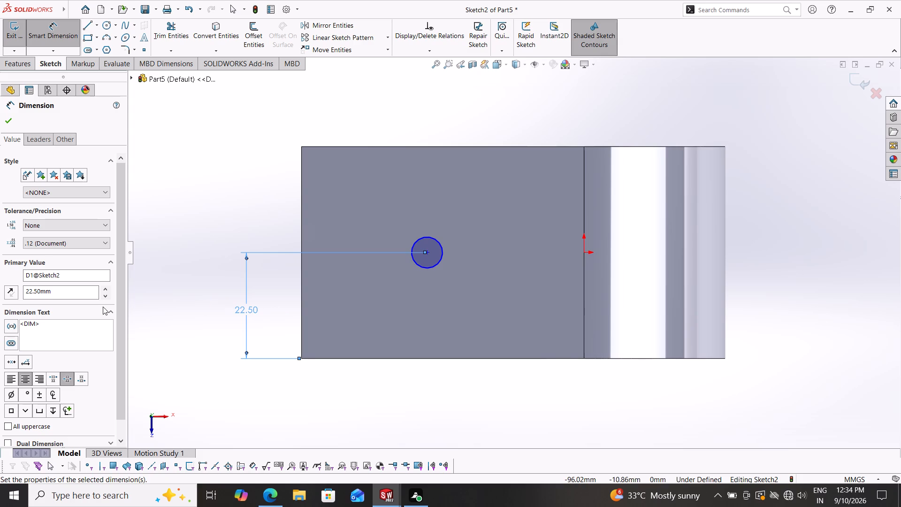
Sketch a vertical centerline across the face, joining the midpoints of its two long edges.
click(94, 29)
click(103, 52)
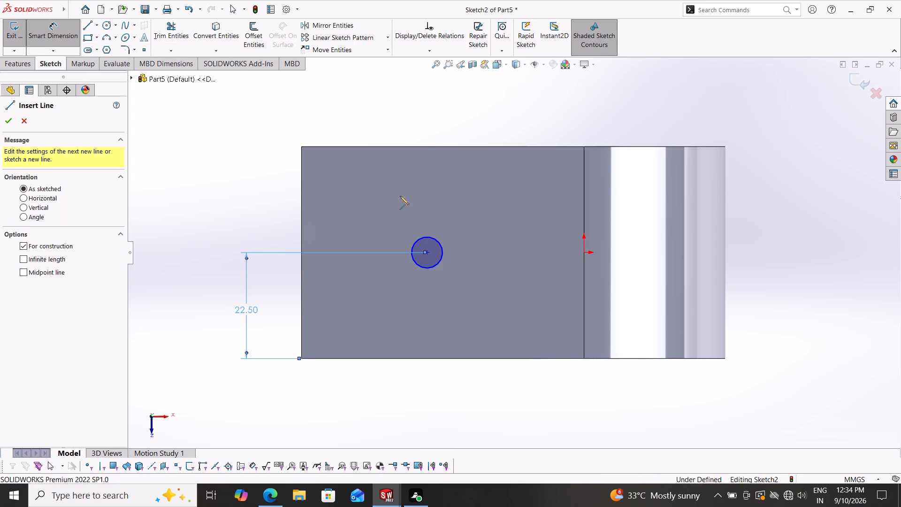
click(441, 148)
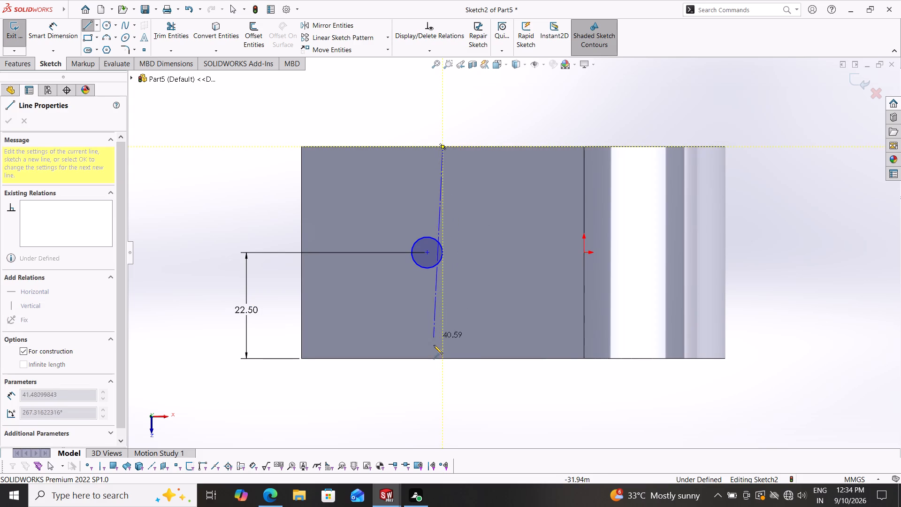
click(443, 359)
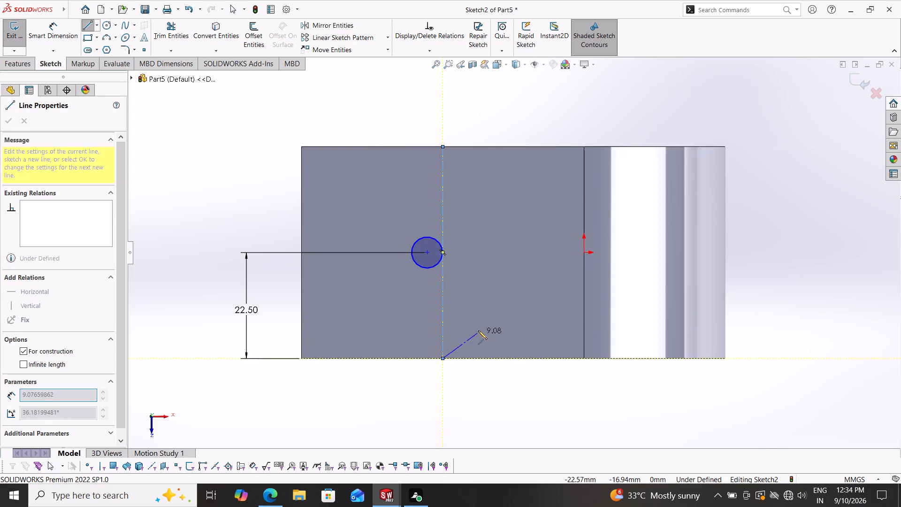
key(Escape)
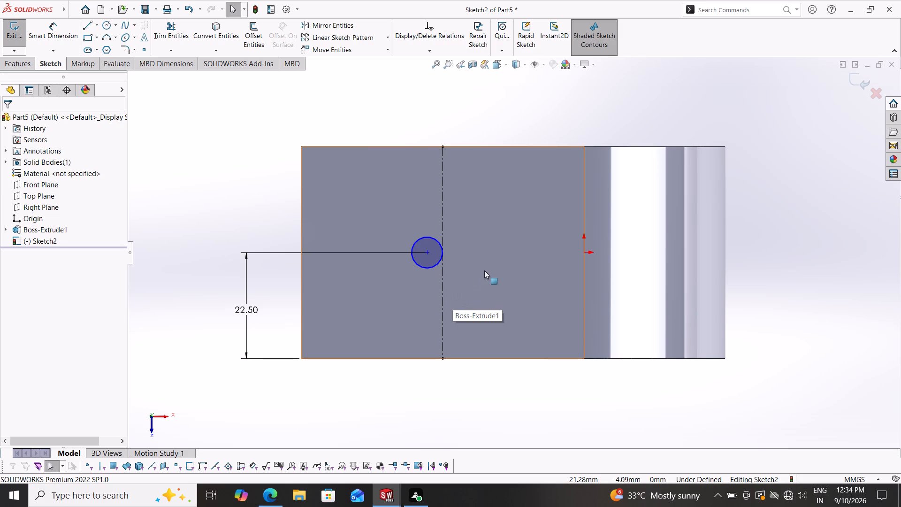
Make the circle's centre coincident with the vertical centerline.
shift+click(426, 253)
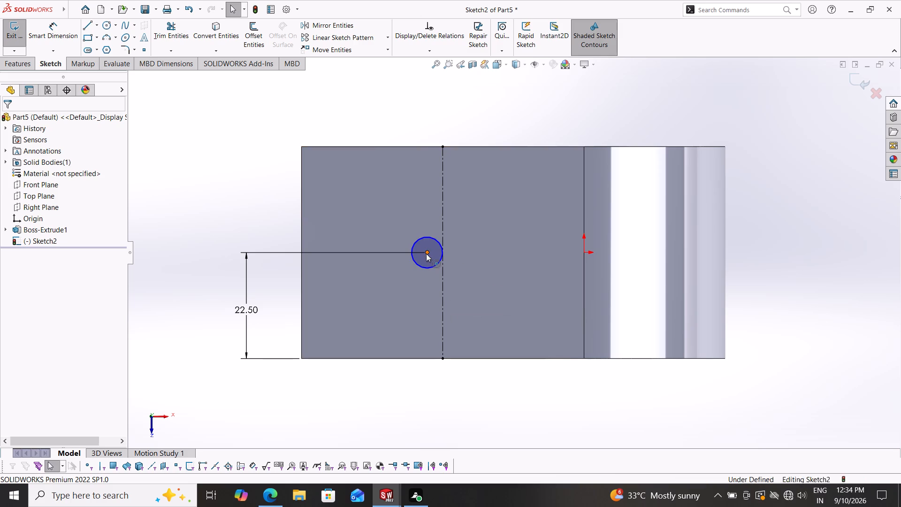
shift+click(442, 270)
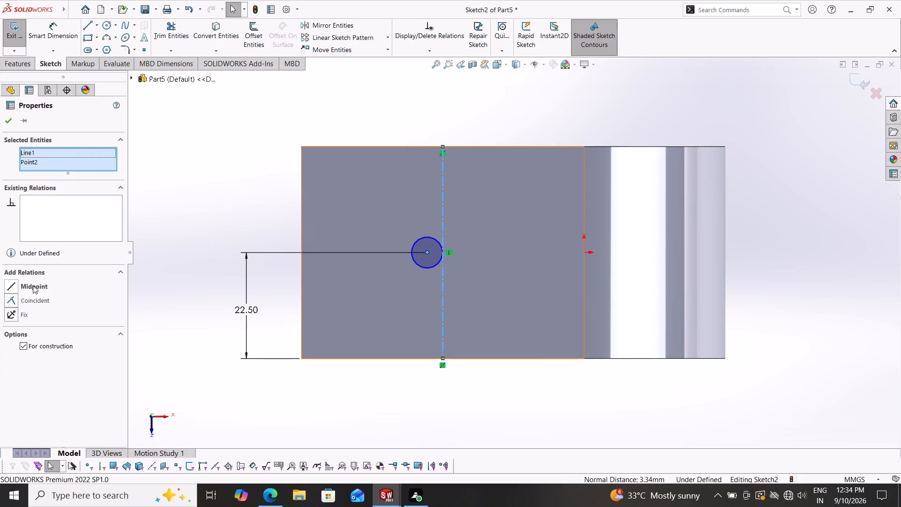
click(30, 299)
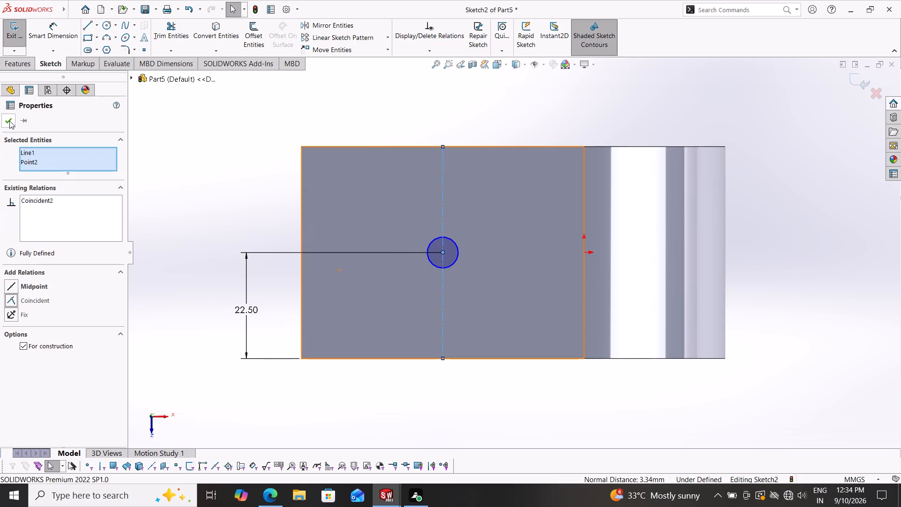
click(3, 118)
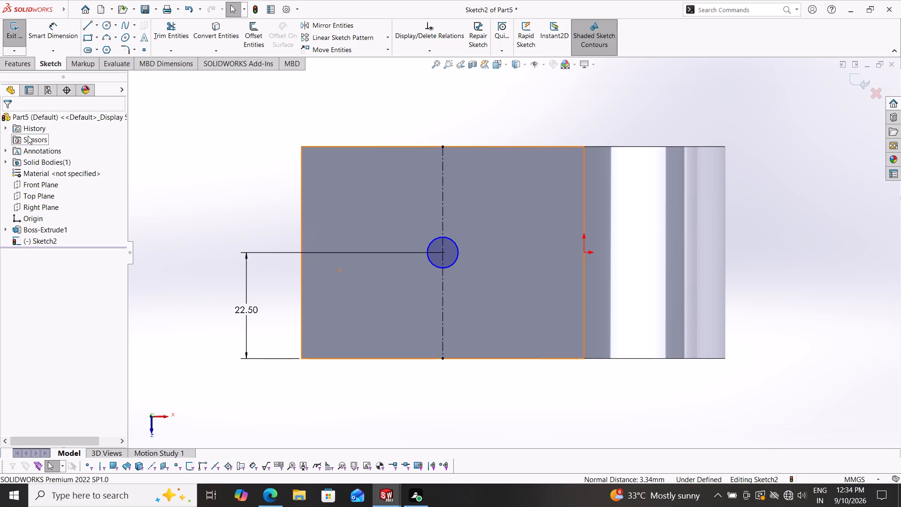
Dimension the circle's diameter as 24 mm and place the dimension text outside the circle.
click(63, 21)
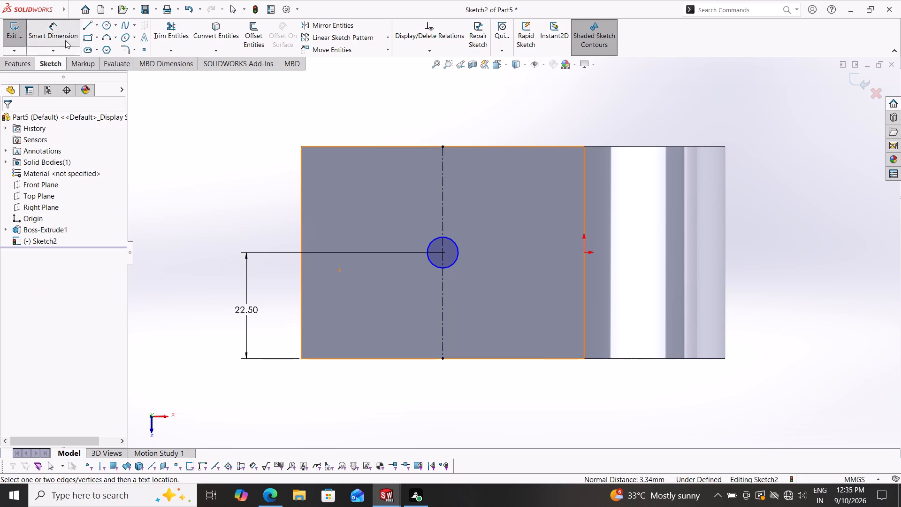
click(457, 252)
click(487, 247)
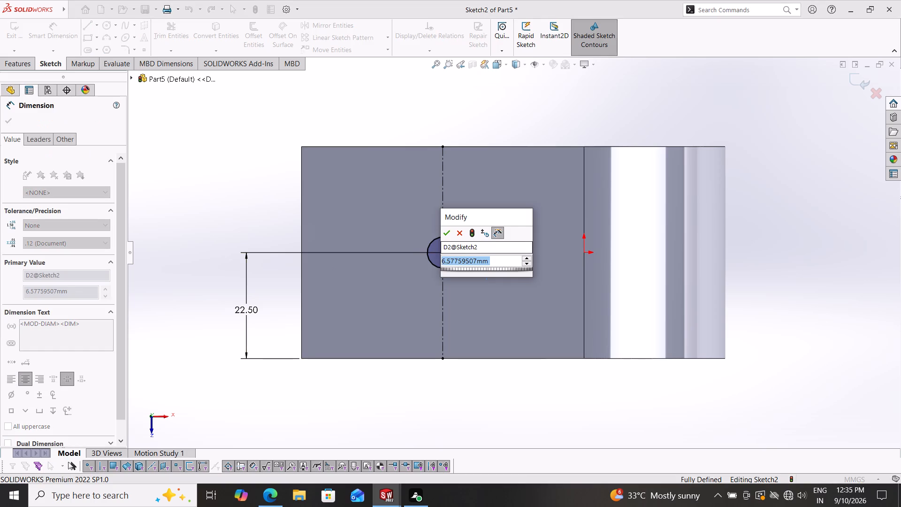
text(24)
key(Return)
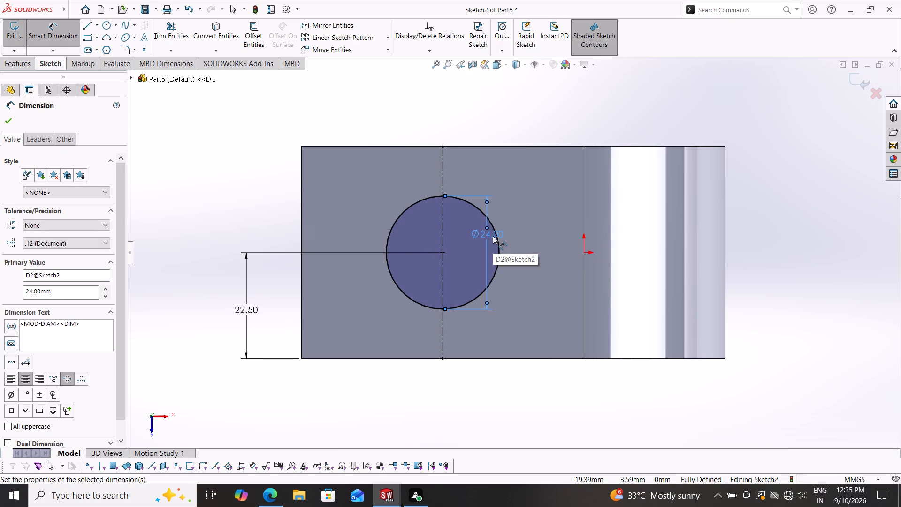
drag(487, 233, 543, 232)
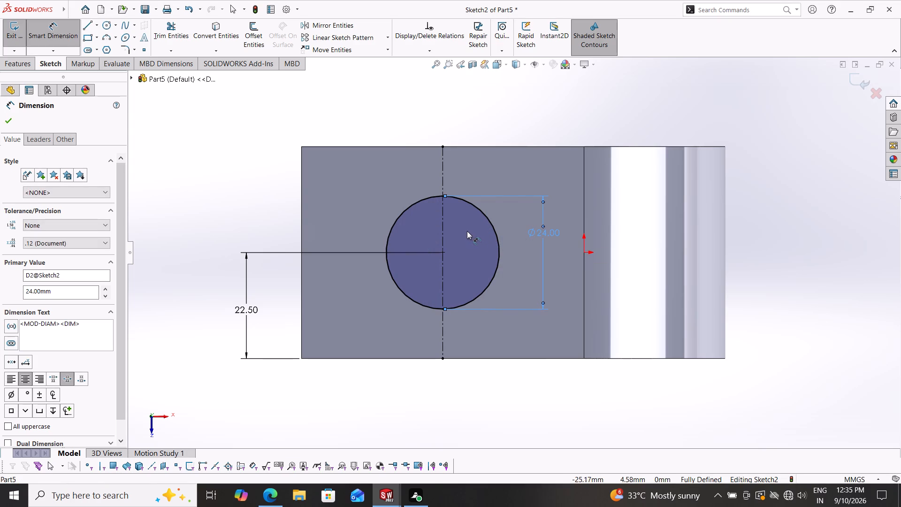
click(6, 122)
Cut the 24 mm circle into the upper arm as a Blind extruded cut 9 mm deep.
click(16, 66)
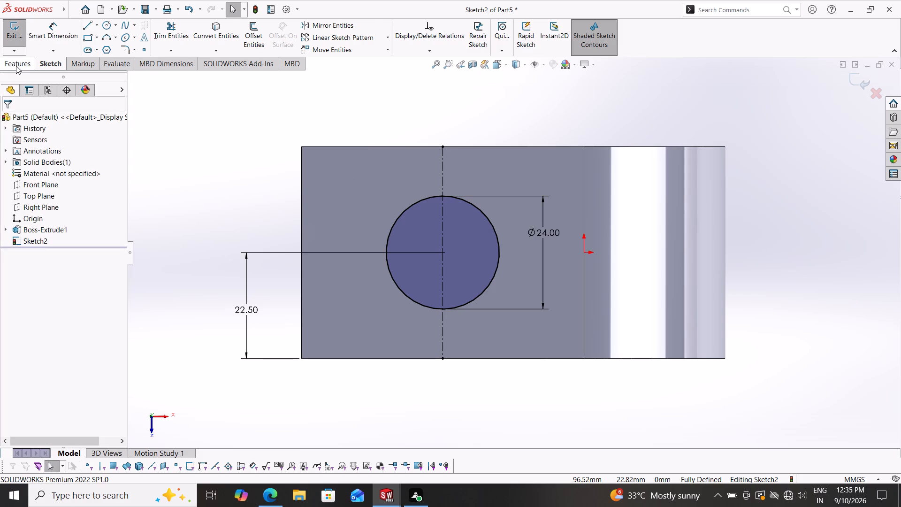
click(163, 33)
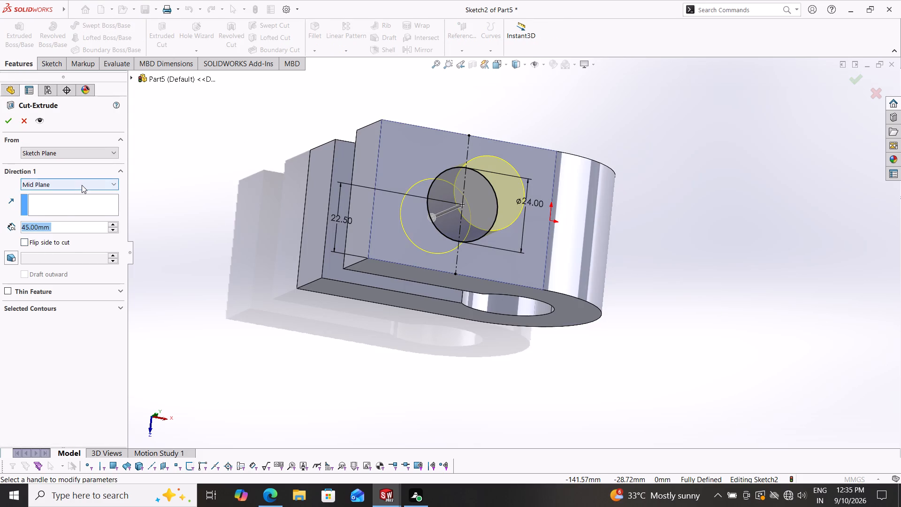
click(82, 185)
click(62, 198)
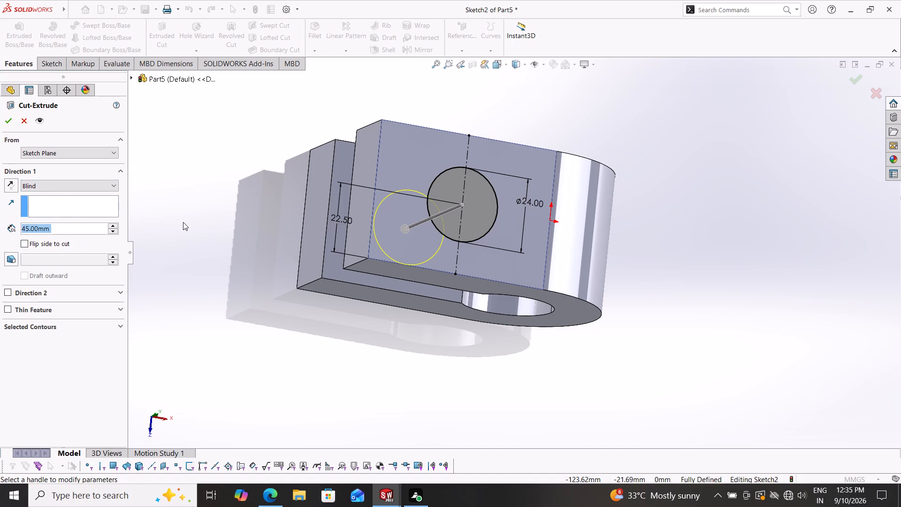
key(9)
key(Return)
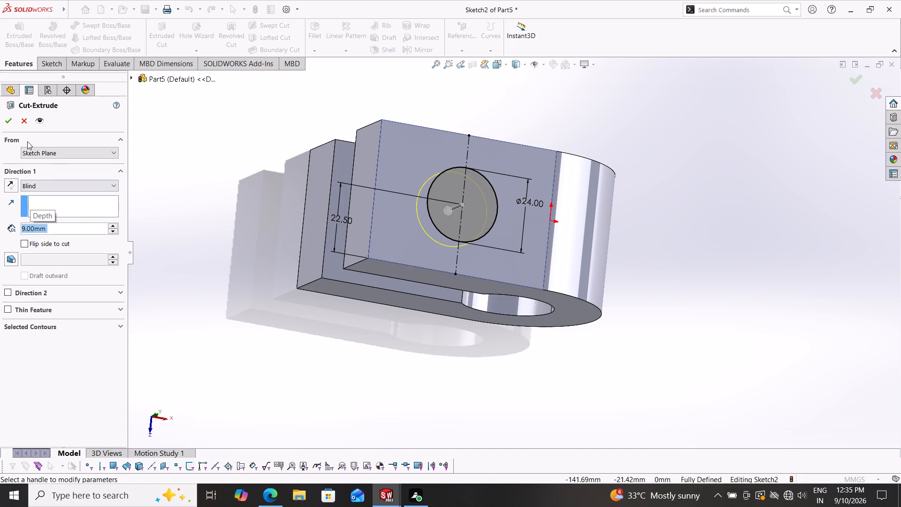
click(9, 122)
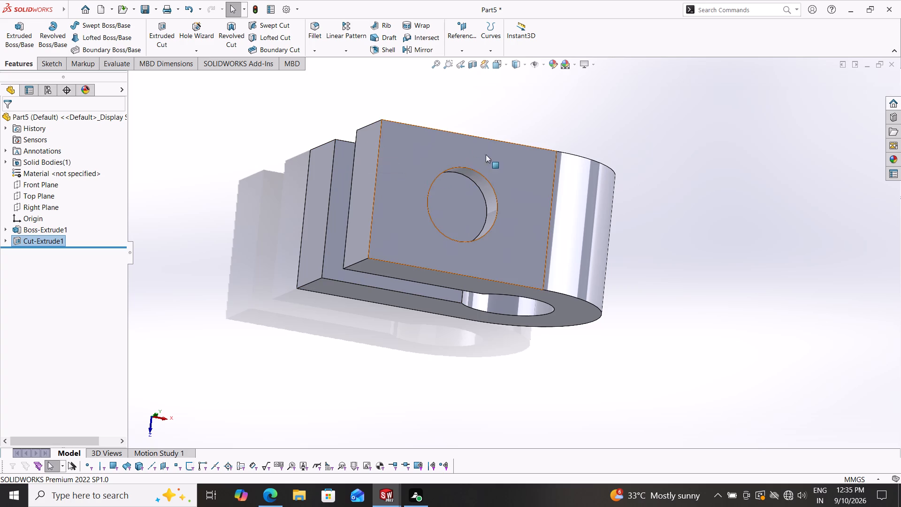
On the upper arm's outer face, sketch a circle about 7 mm in diameter, centred on the 24 mm recess.
scroll(328, 358, down, 1)
middle_drag(328, 358, 346, 319)
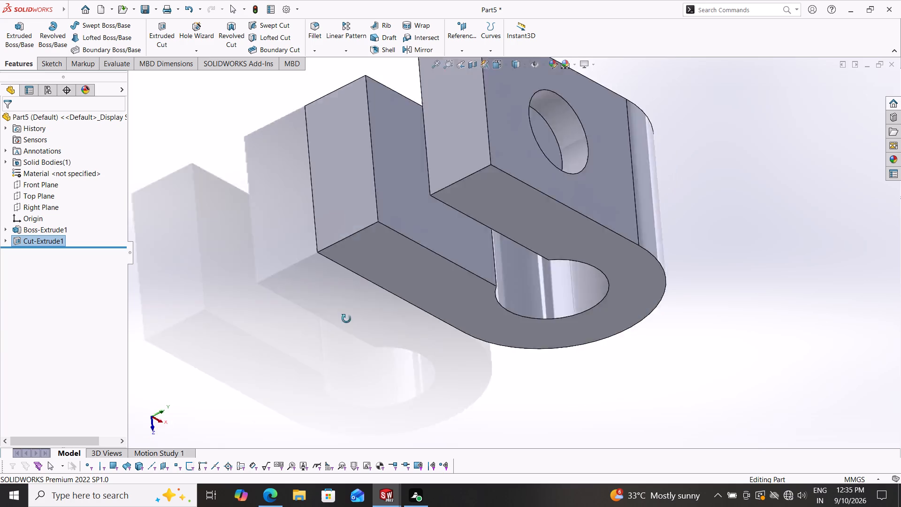
middle_drag(346, 319, 348, 378)
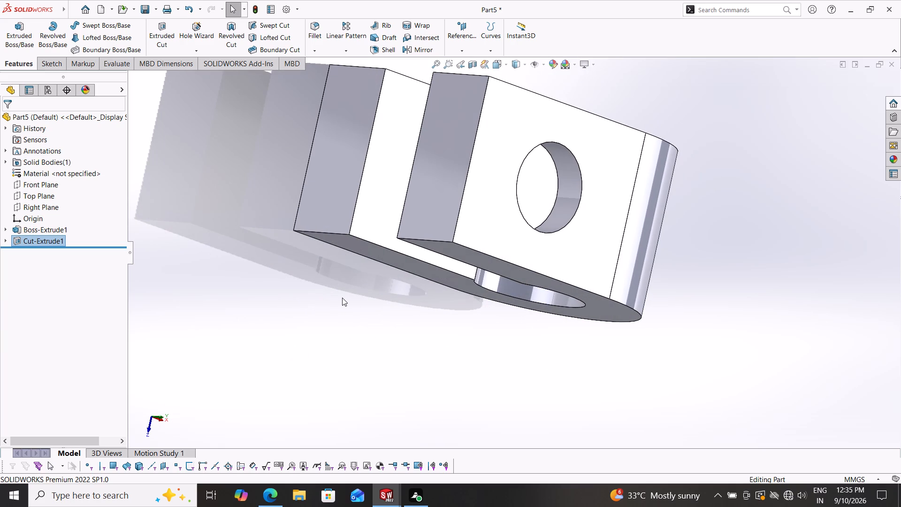
click(554, 203)
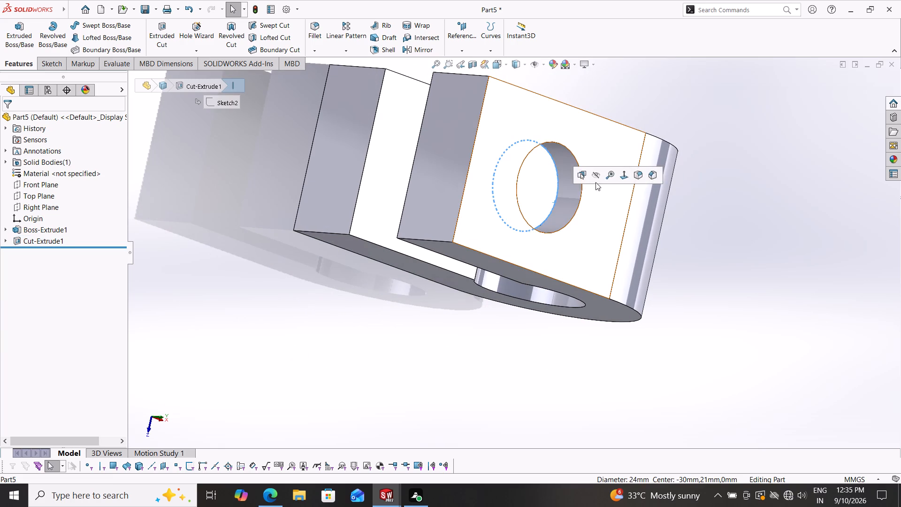
key(Escape)
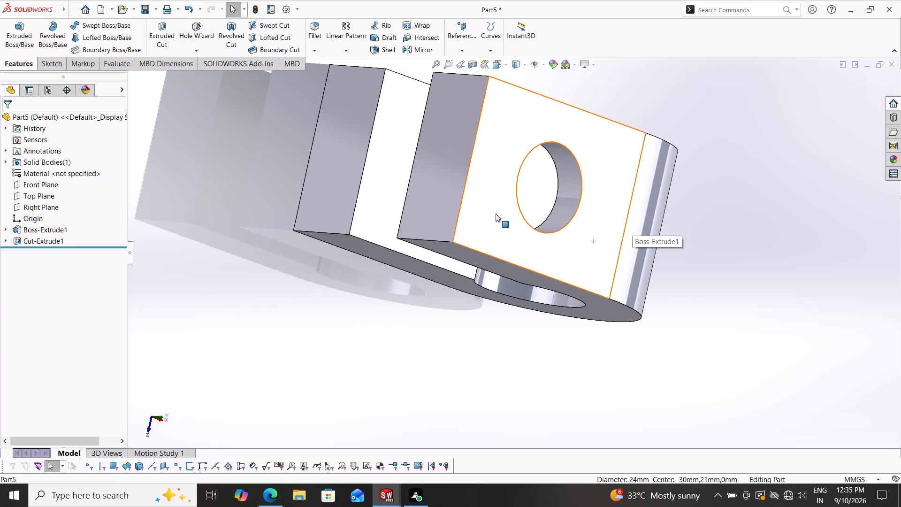
click(496, 214)
click(542, 190)
key(Escape)
key(Escape)
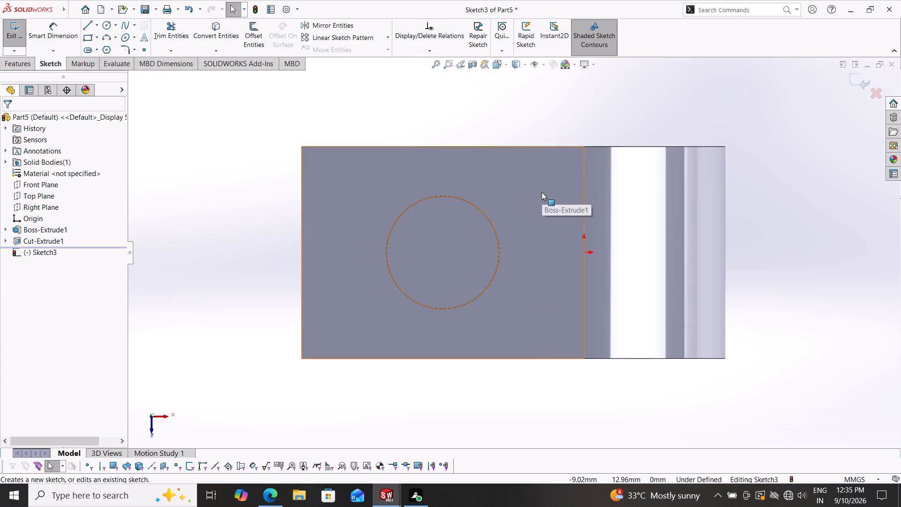
click(107, 26)
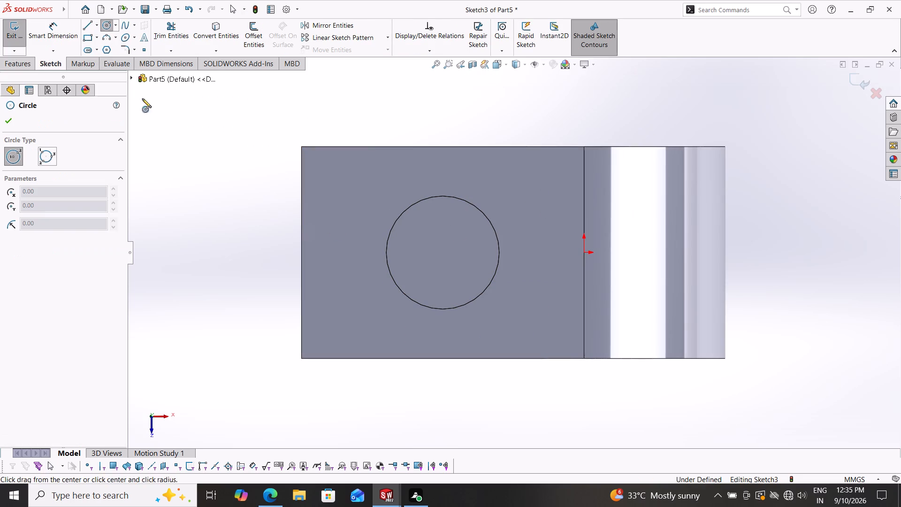
click(442, 255)
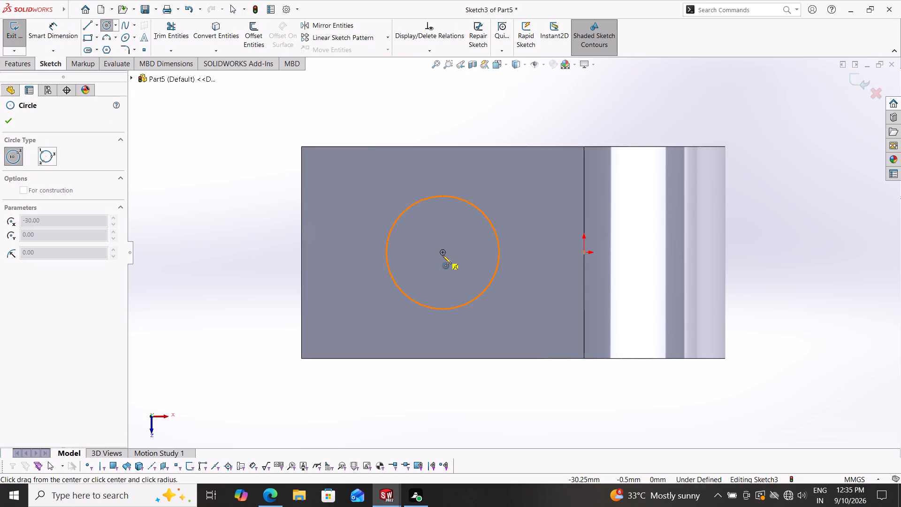
click(450, 267)
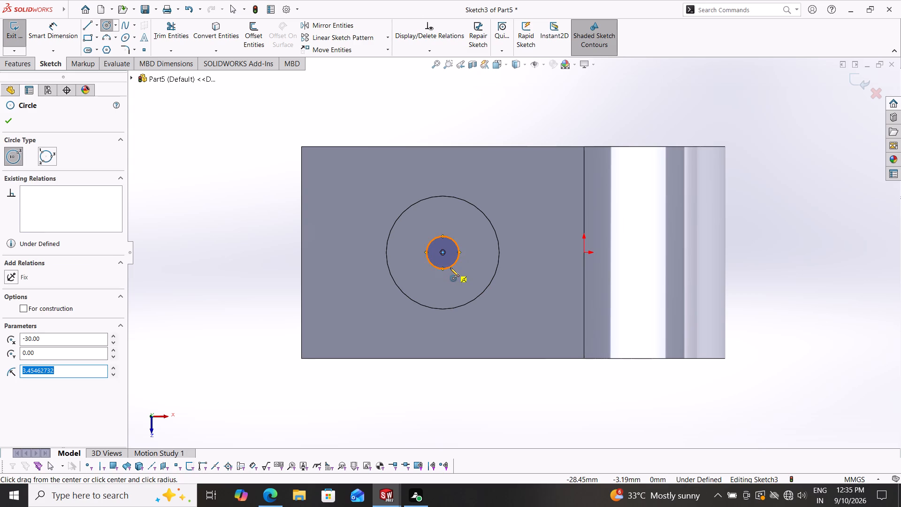
key(Escape)
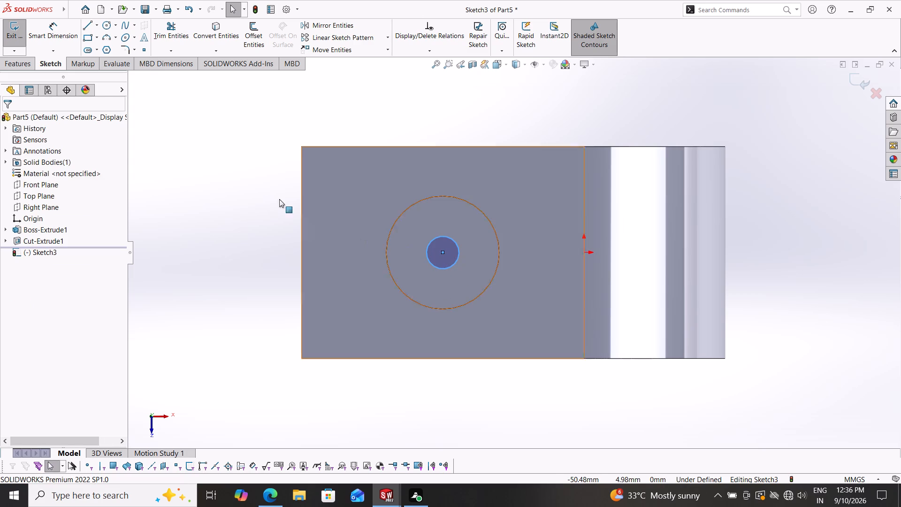
Dimension the new circle's diameter as 12 mm, placing the dimension text outside the recess edge.
click(54, 25)
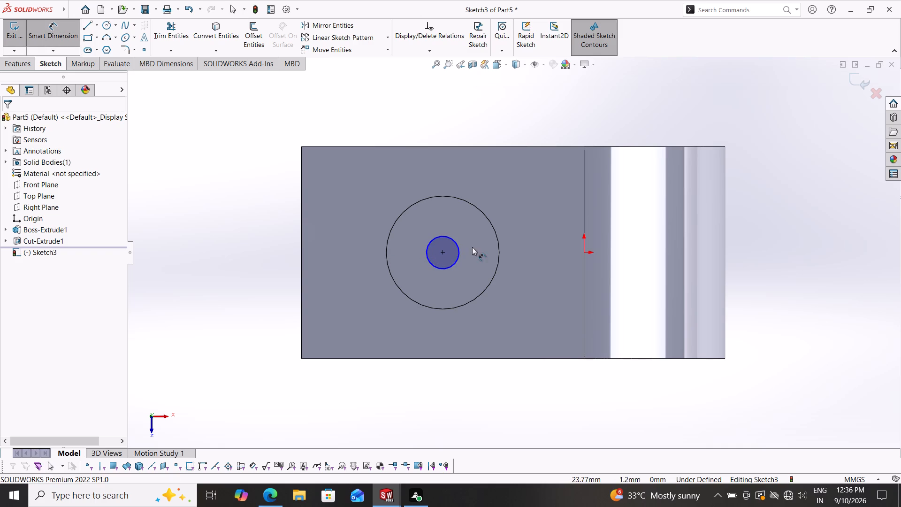
click(461, 254)
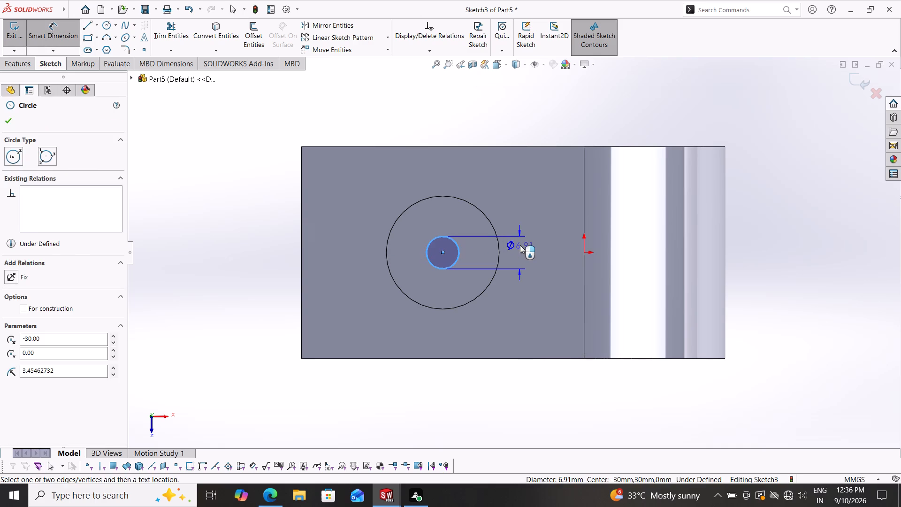
click(520, 245)
text(12)
key(Return)
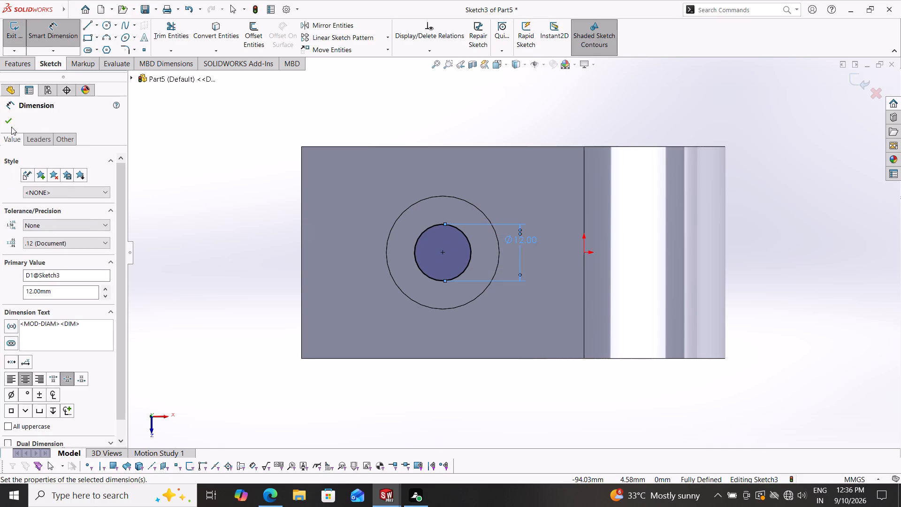
click(11, 122)
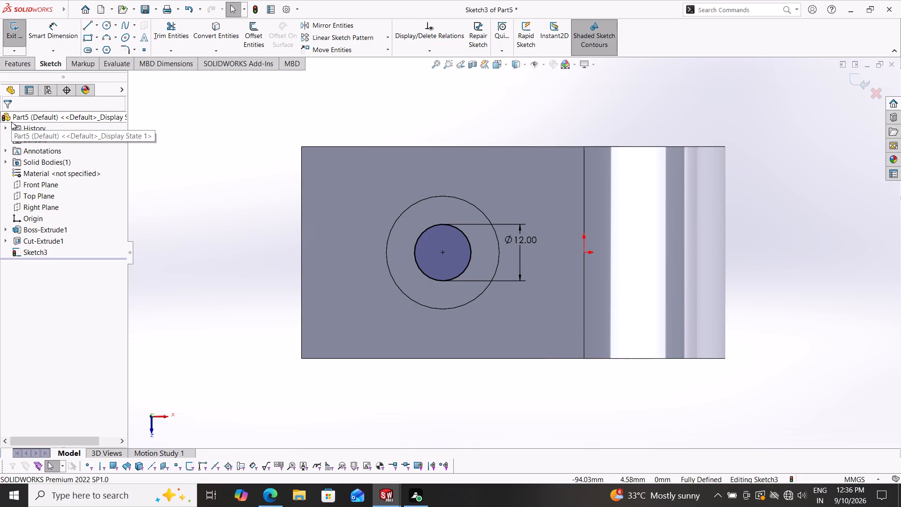
Cut the 12 mm circle into the upper arm as a Blind extruded cut 21 mm deep.
click(3, 63)
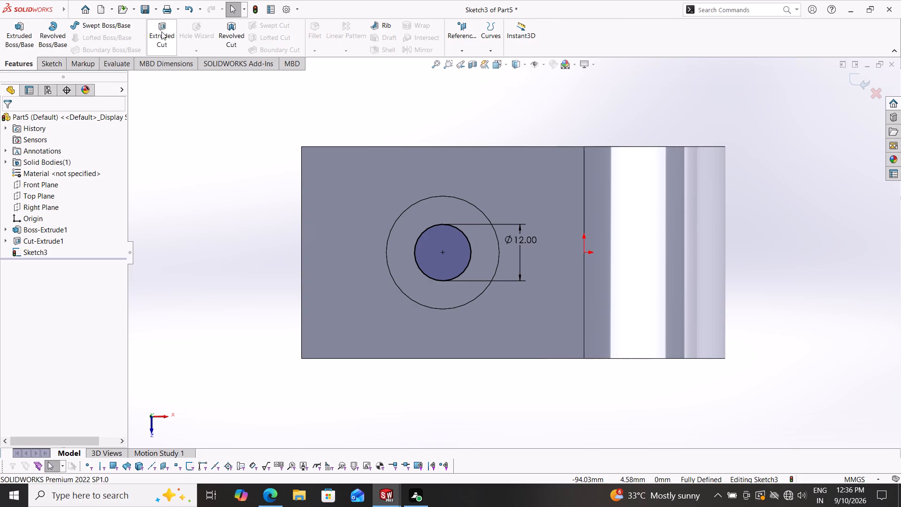
click(158, 31)
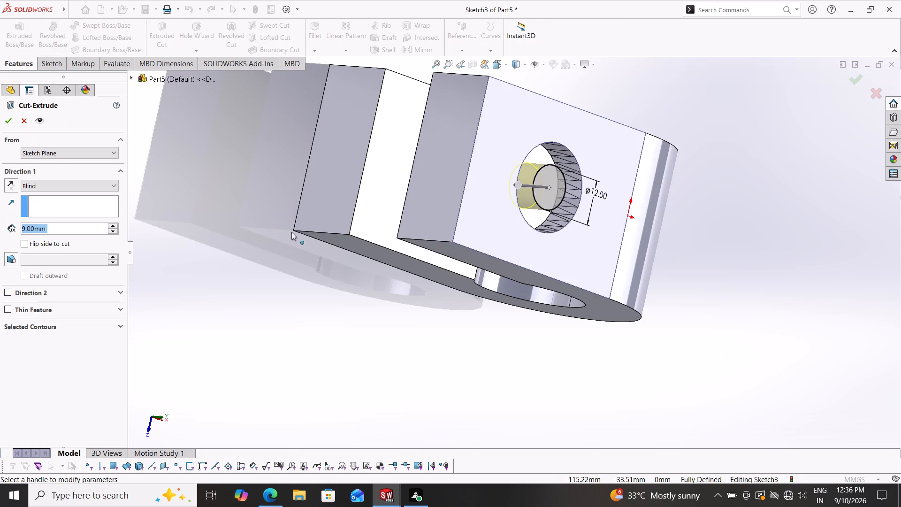
middle_drag(241, 159, 281, 237)
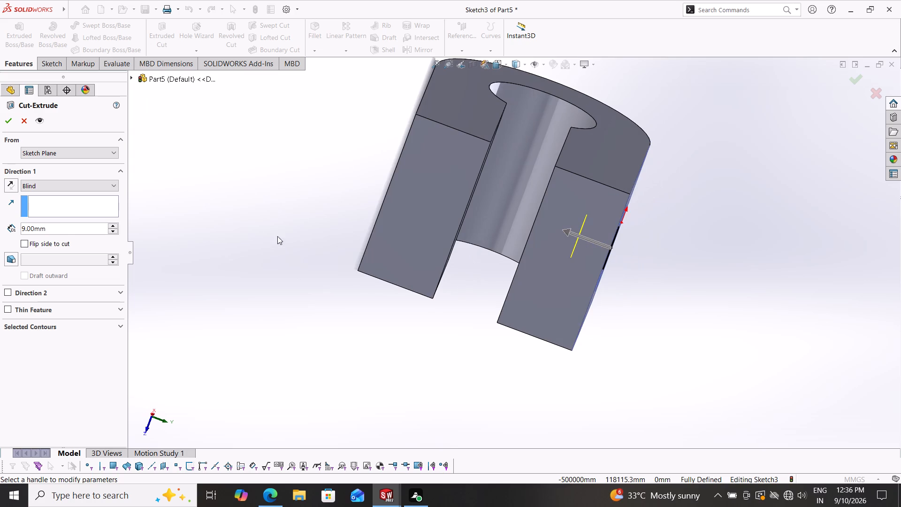
drag(62, 228, 0, 233)
text(21)
key(Return)
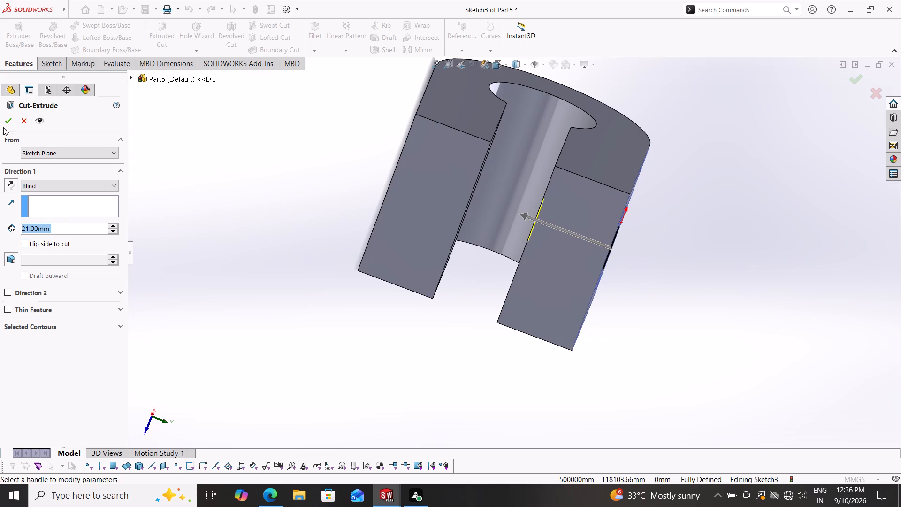
click(3, 116)
Mirror the 24 mm recess cut about the Top Plane onto the opposite arm.
middle_drag(325, 368, 285, 348)
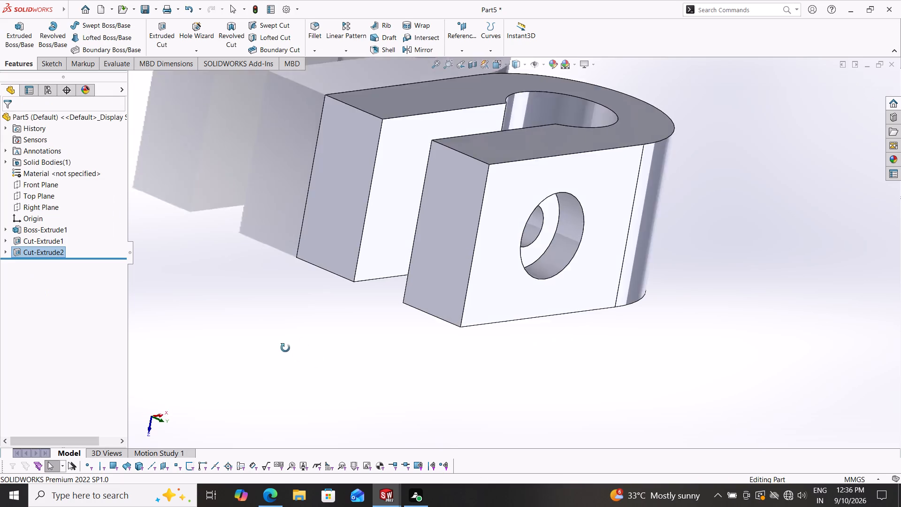
middle_drag(285, 348, 196, 307)
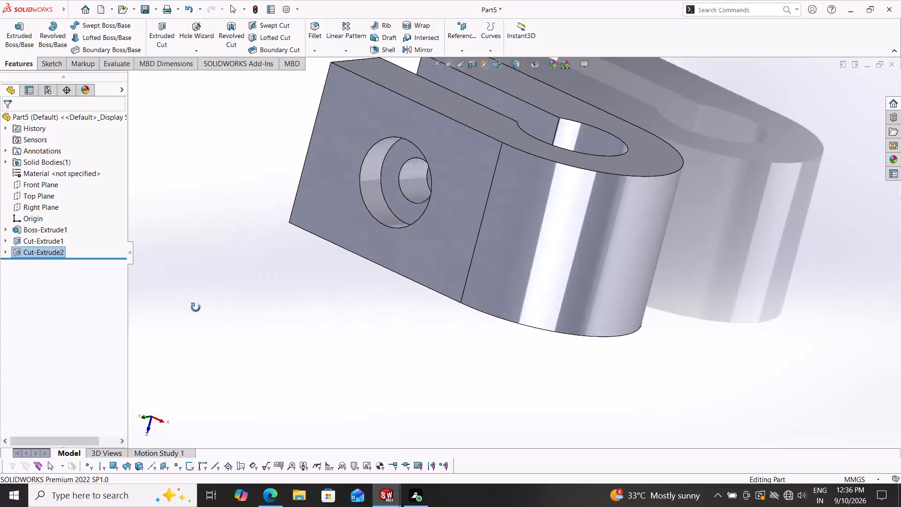
middle_drag(196, 307, 282, 396)
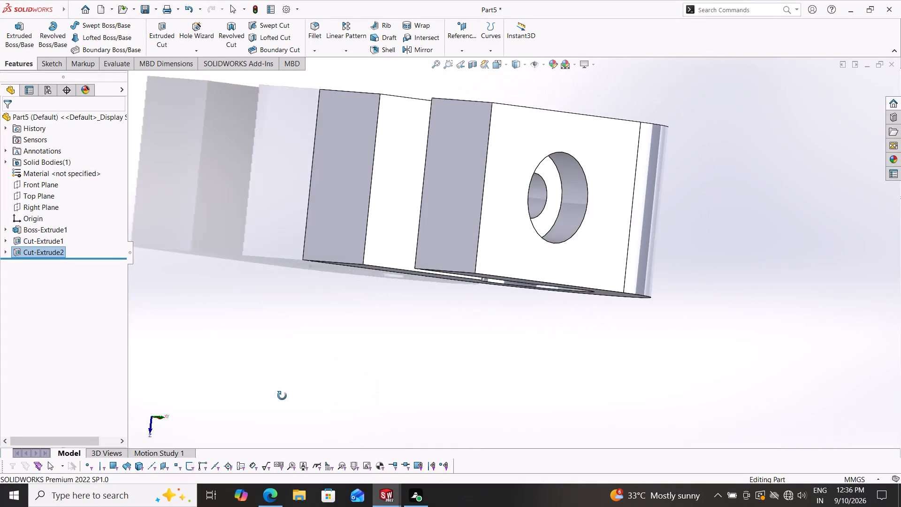
middle_drag(282, 396, 274, 396)
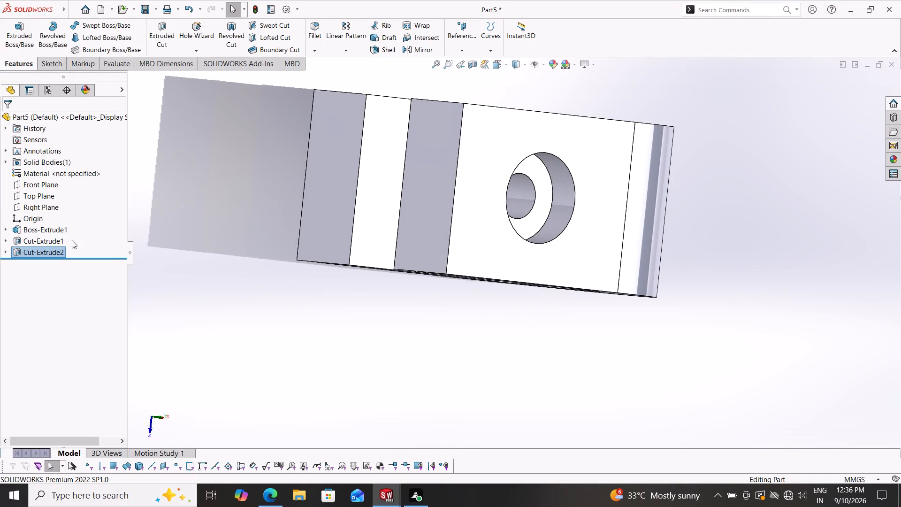
click(50, 239)
scroll(266, 325, down, 1)
middle_drag(266, 325, 287, 388)
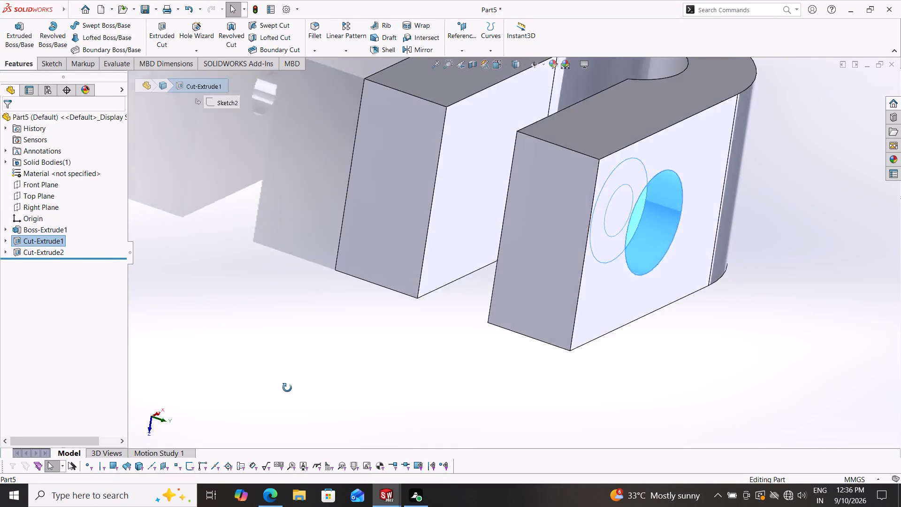
middle_drag(287, 388, 288, 393)
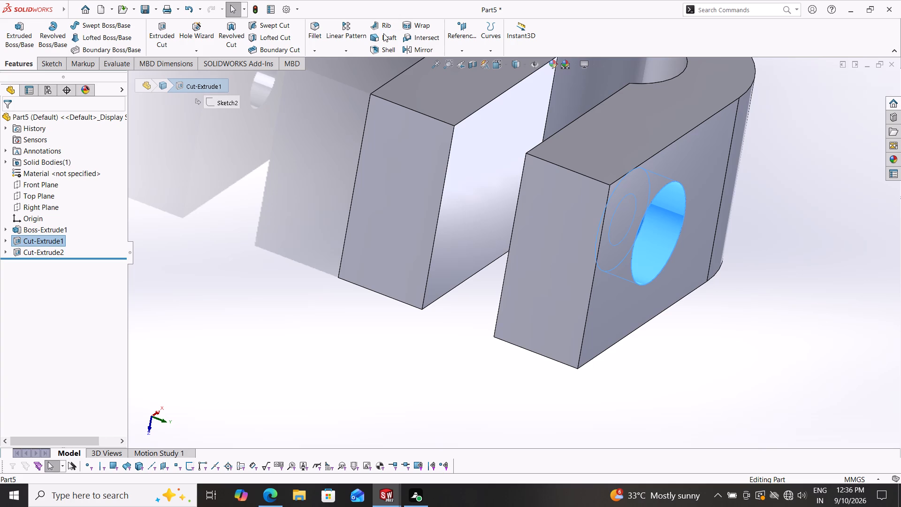
click(341, 52)
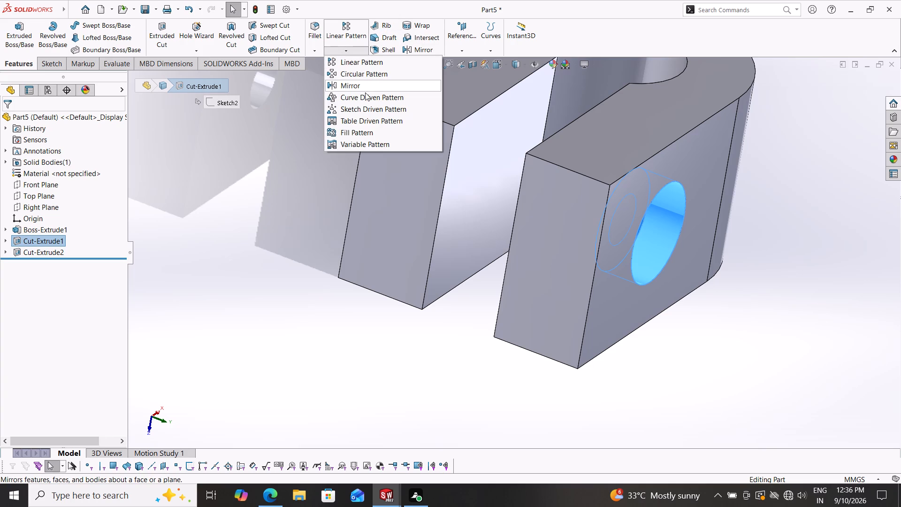
click(365, 85)
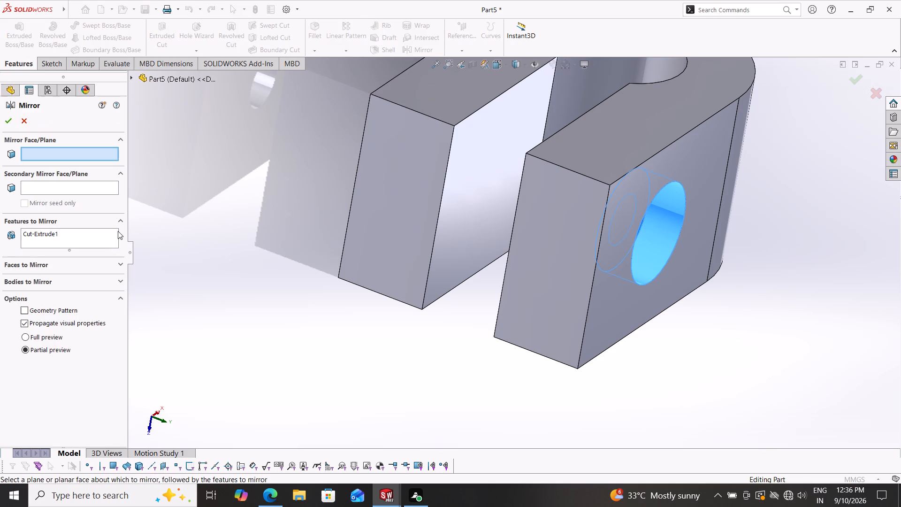
click(130, 77)
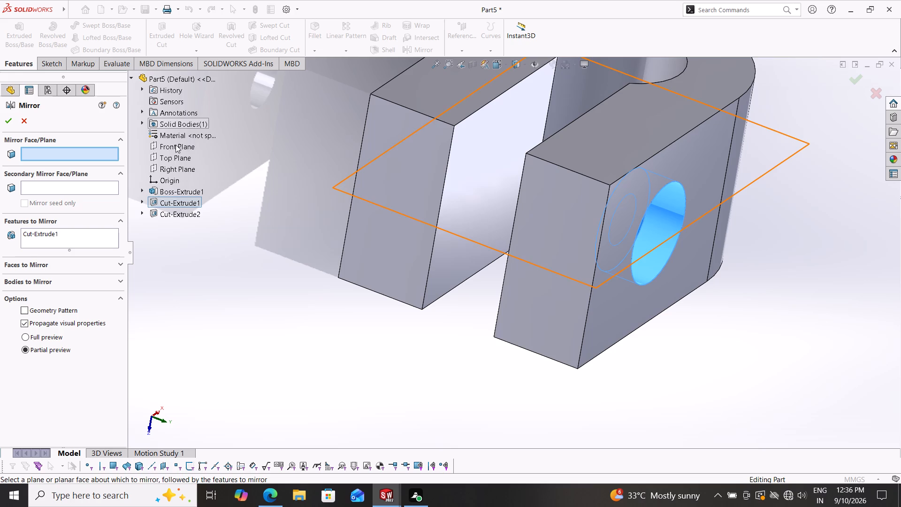
click(176, 154)
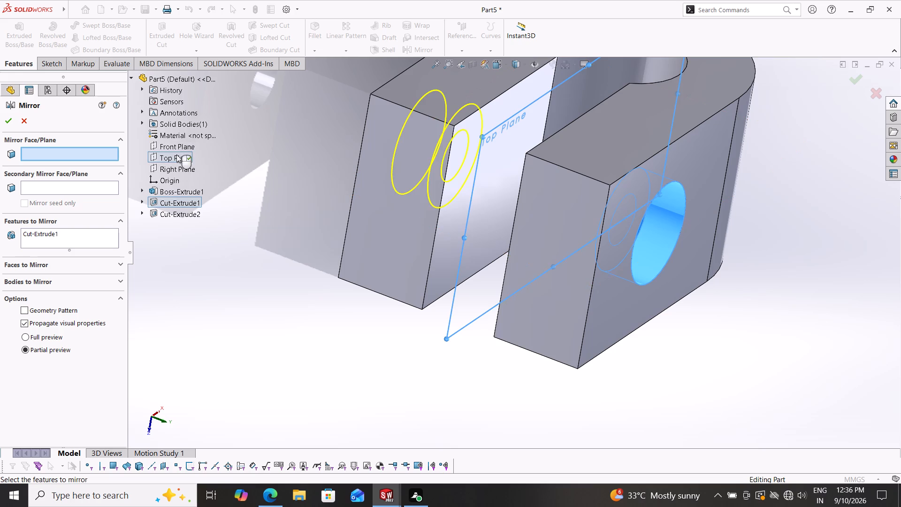
click(4, 122)
Mirror the 12 mm hole cut about the Top Plane onto the opposite arm.
middle_drag(273, 289, 305, 277)
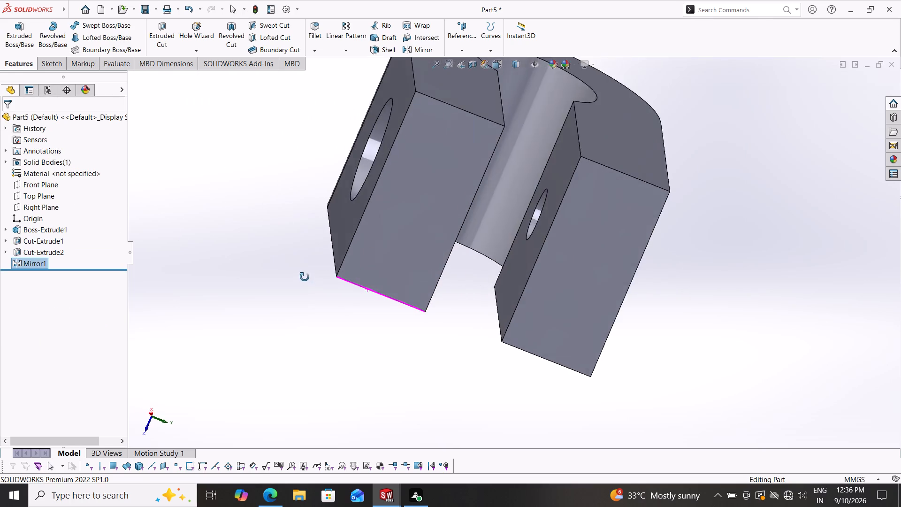
middle_drag(305, 277, 265, 264)
click(42, 250)
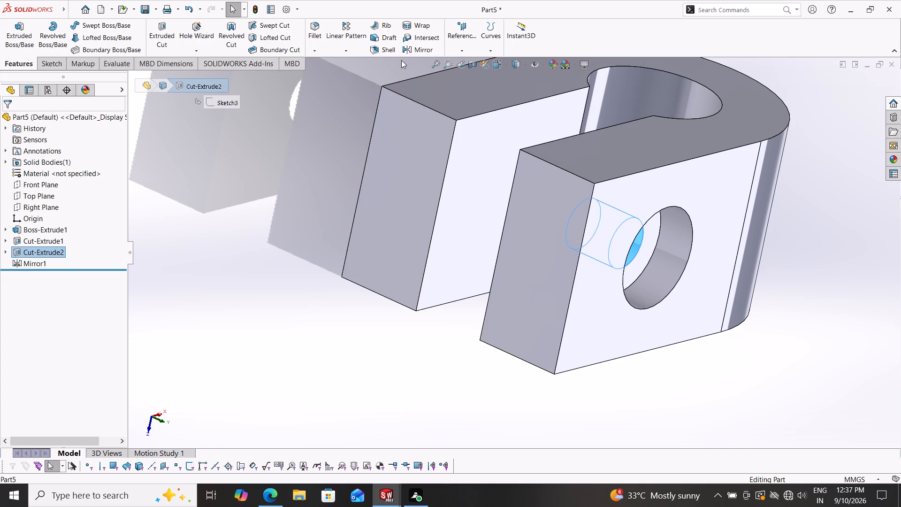
click(340, 53)
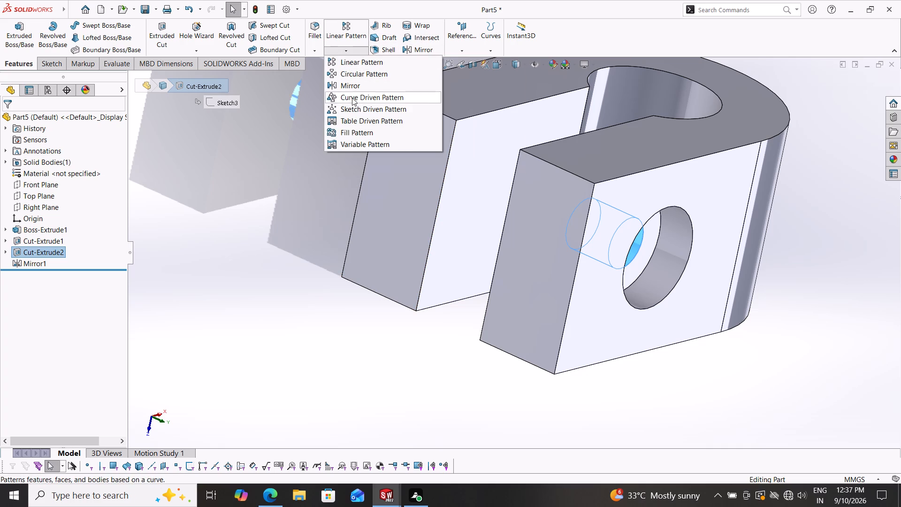
click(365, 84)
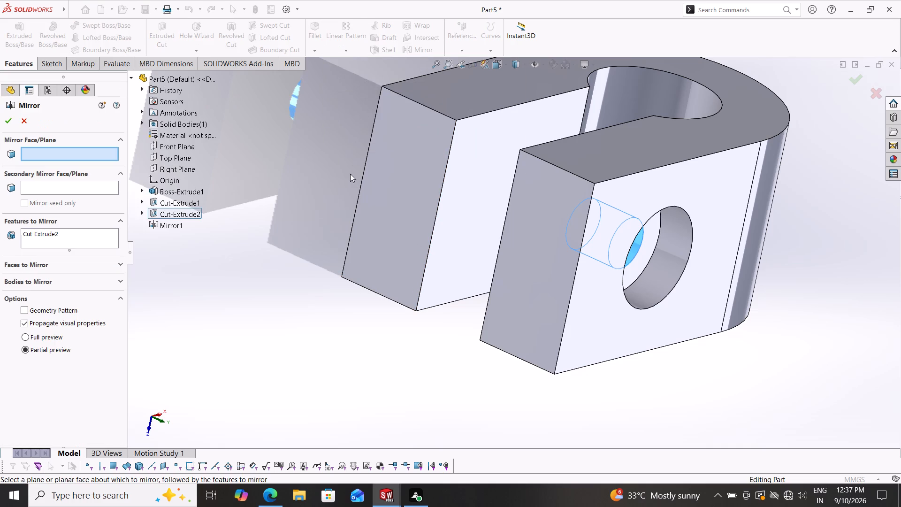
middle_drag(326, 250, 356, 287)
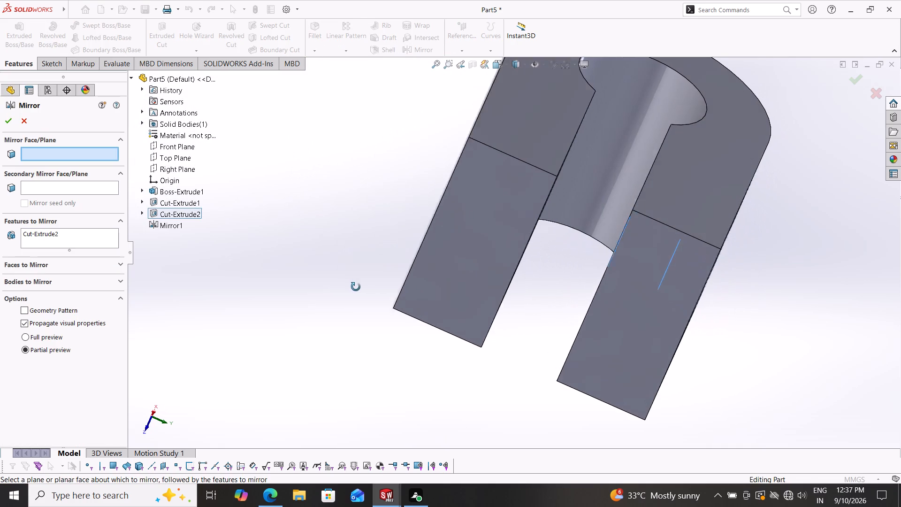
middle_drag(356, 287, 355, 287)
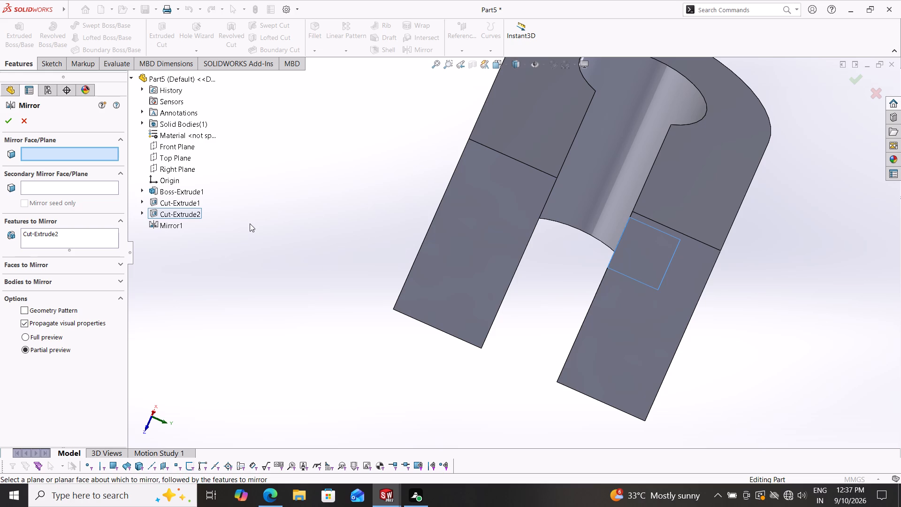
click(185, 157)
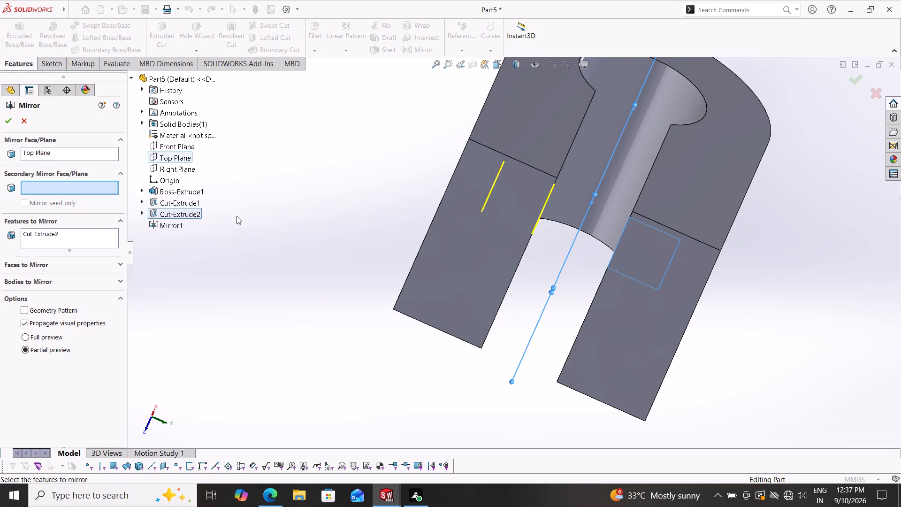
drag(8, 123, 8, 132)
click(11, 123)
On the Top Plane, sketch a horizontal line about 38 mm long from the origin out past the part's rounded end.
middle_drag(247, 244, 331, 277)
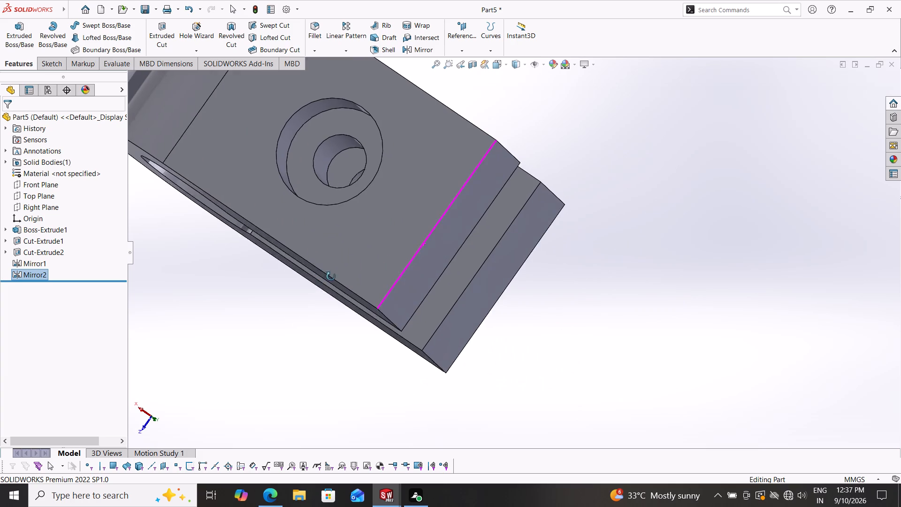
middle_drag(331, 277, 181, 179)
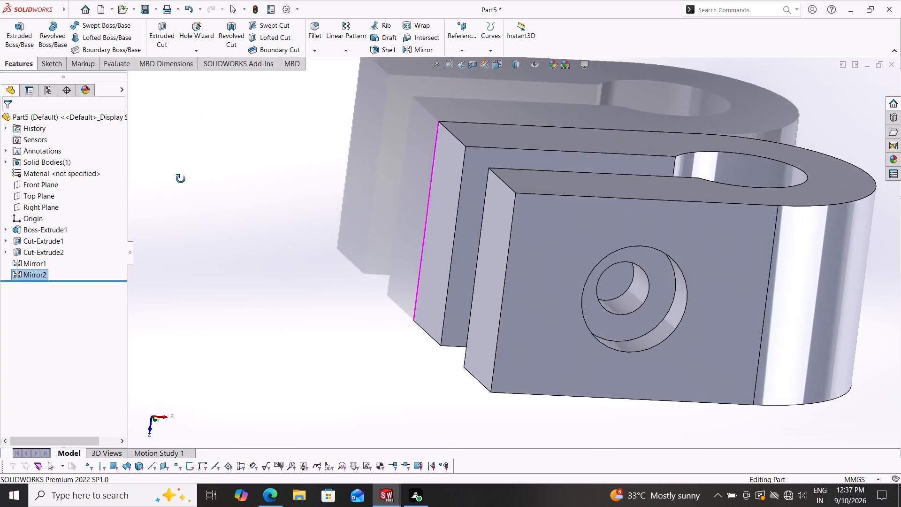
middle_drag(181, 179, 180, 181)
click(27, 199)
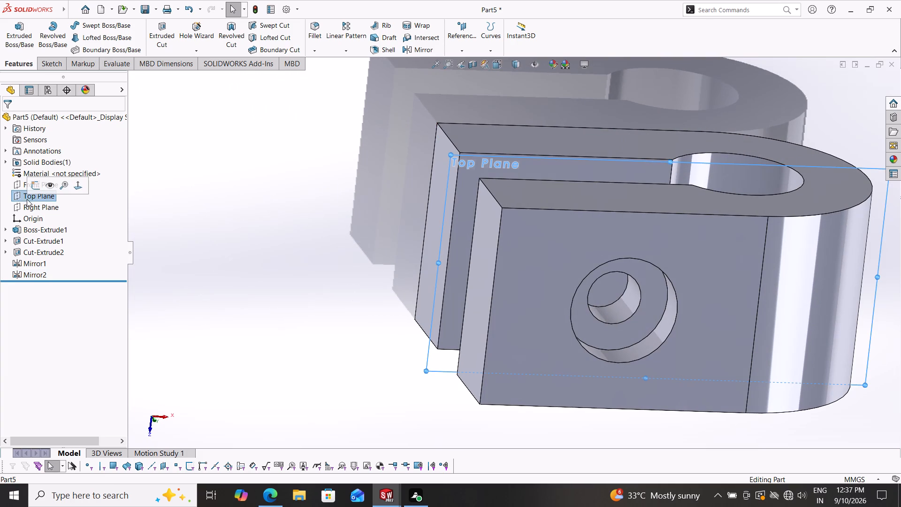
click(38, 183)
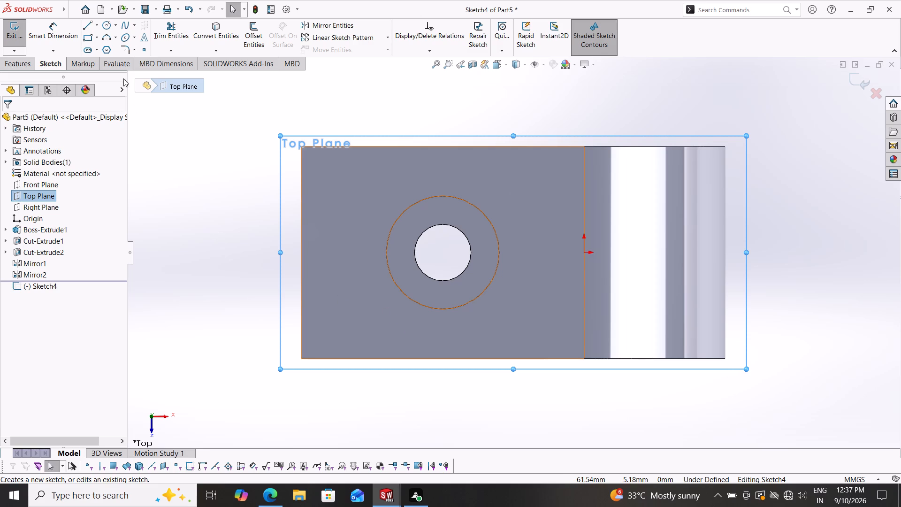
click(89, 25)
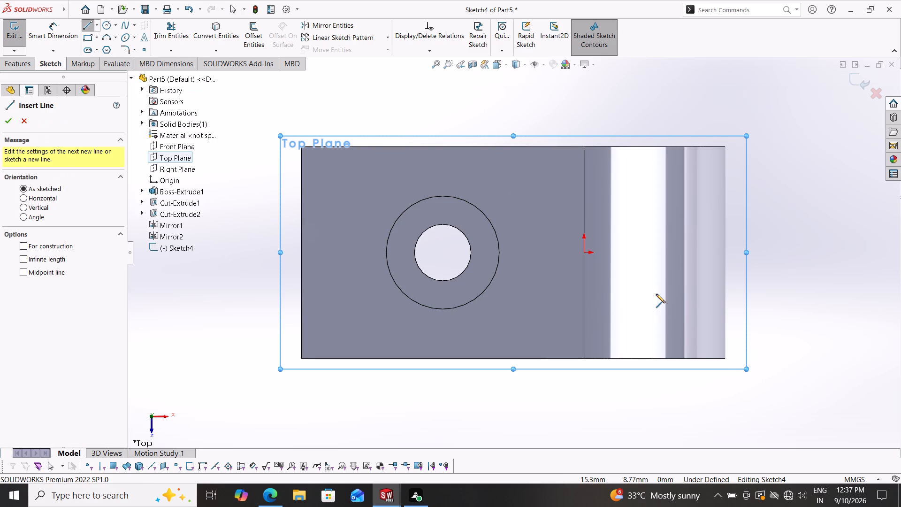
click(584, 253)
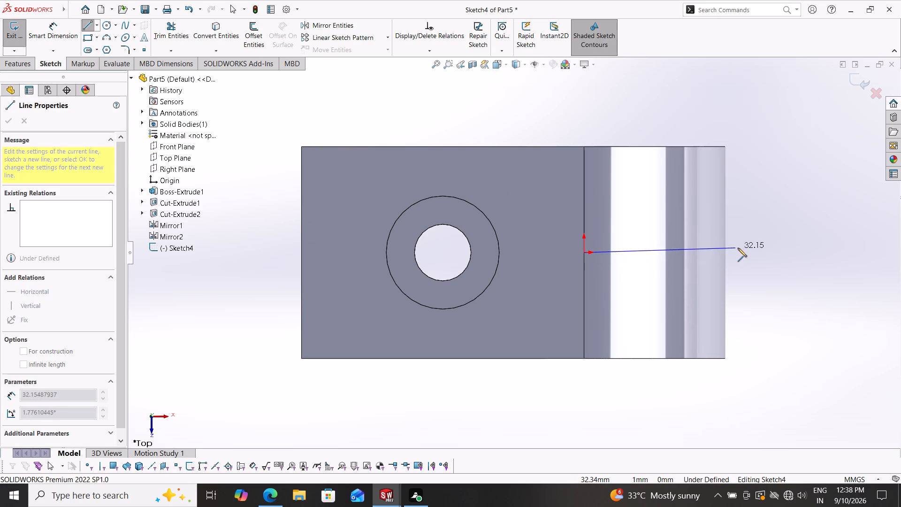
click(762, 253)
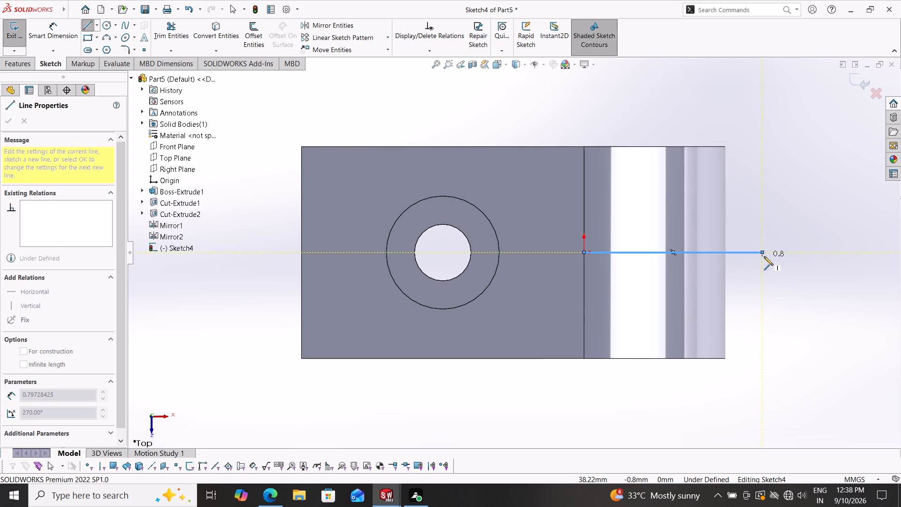
key(Escape)
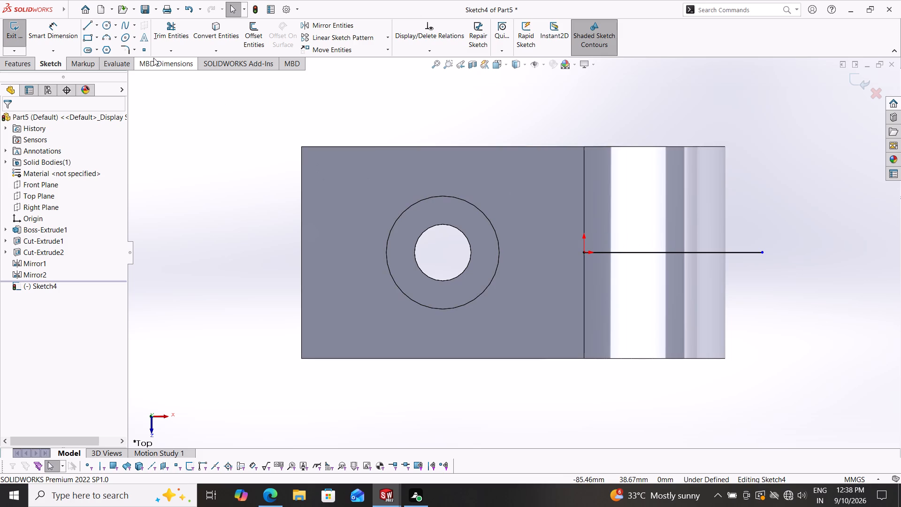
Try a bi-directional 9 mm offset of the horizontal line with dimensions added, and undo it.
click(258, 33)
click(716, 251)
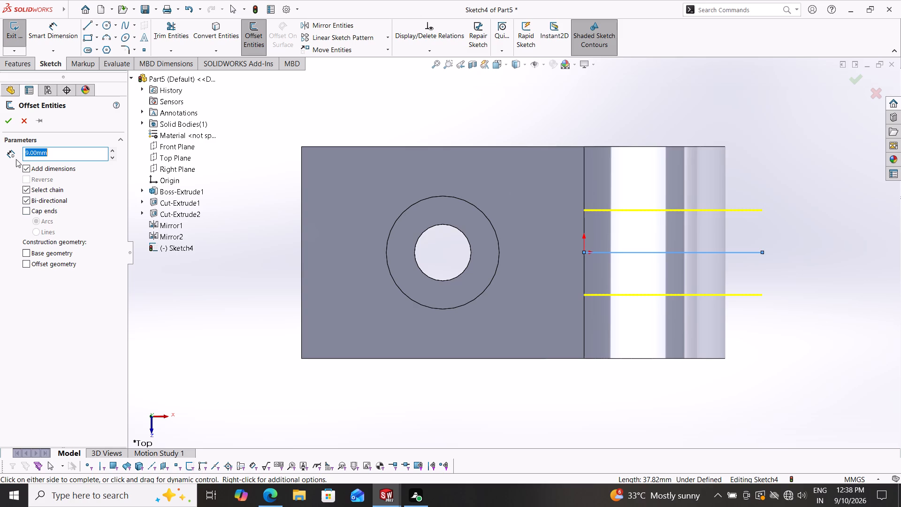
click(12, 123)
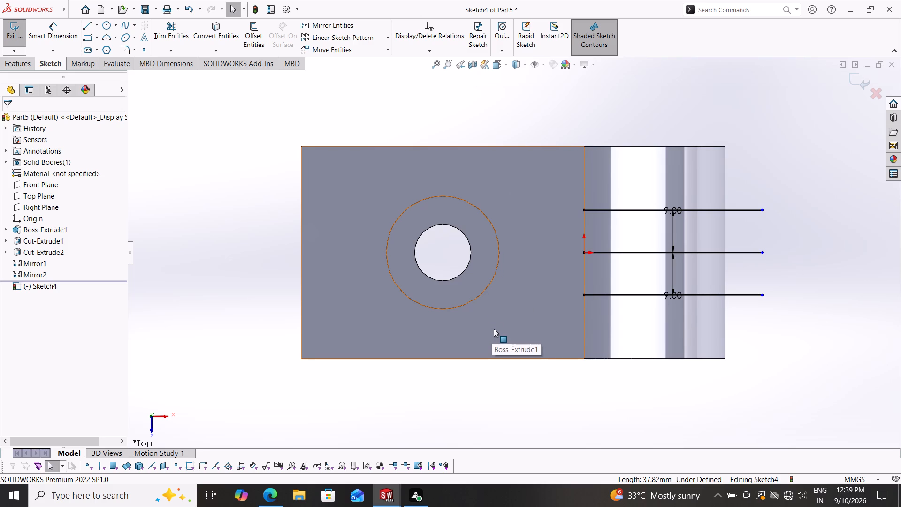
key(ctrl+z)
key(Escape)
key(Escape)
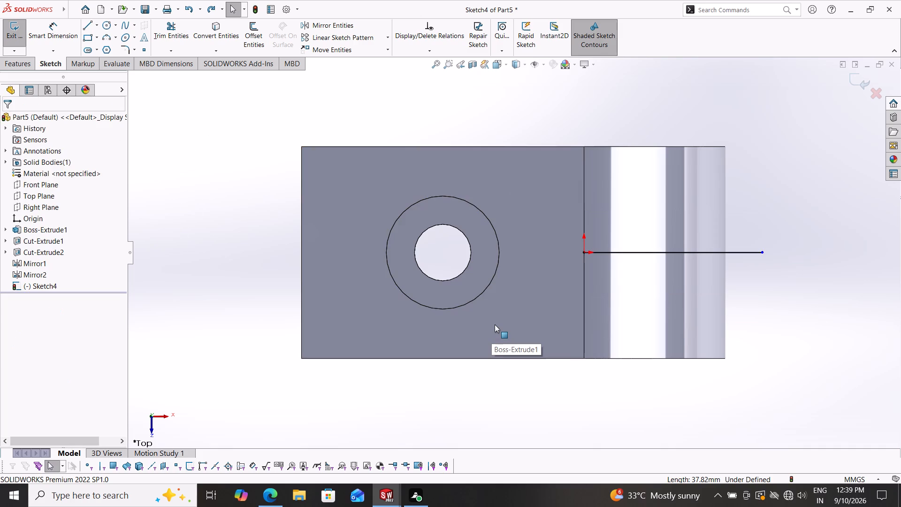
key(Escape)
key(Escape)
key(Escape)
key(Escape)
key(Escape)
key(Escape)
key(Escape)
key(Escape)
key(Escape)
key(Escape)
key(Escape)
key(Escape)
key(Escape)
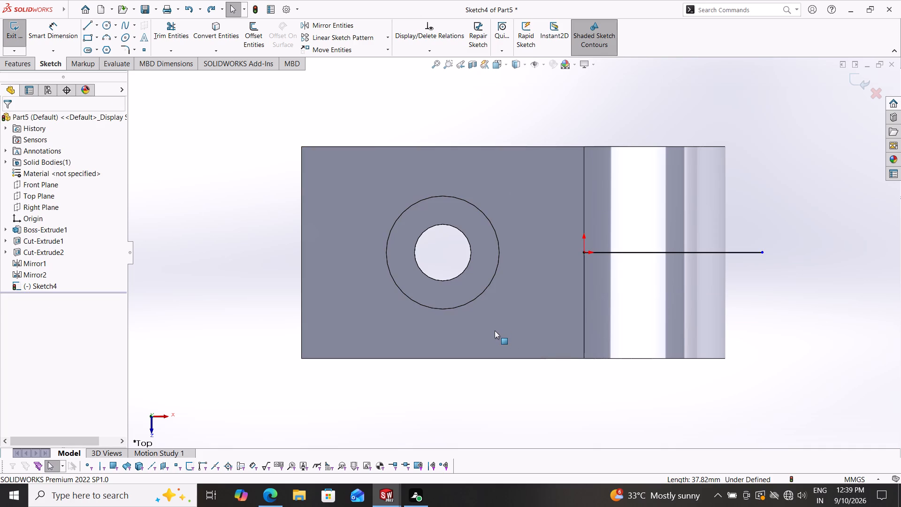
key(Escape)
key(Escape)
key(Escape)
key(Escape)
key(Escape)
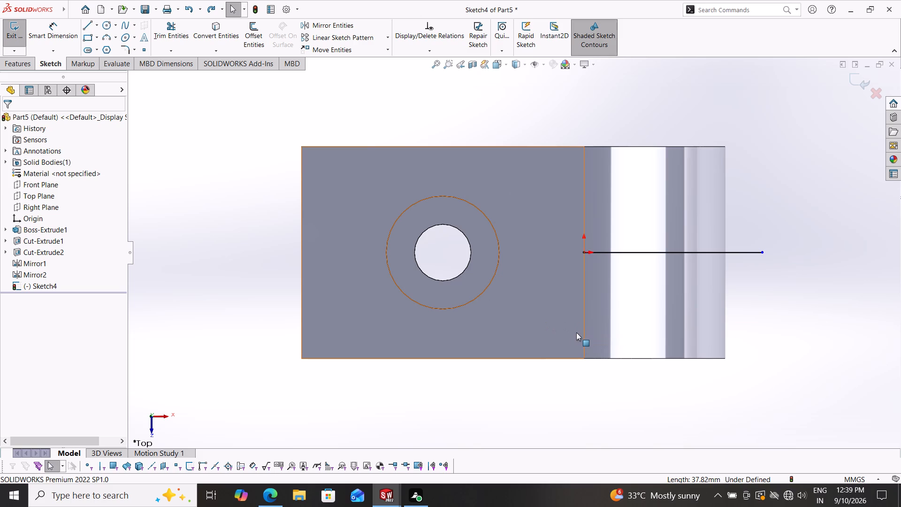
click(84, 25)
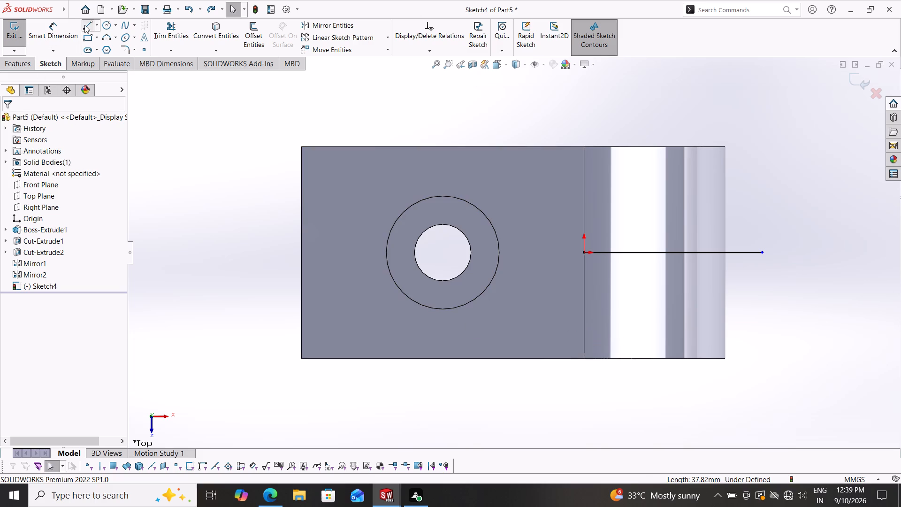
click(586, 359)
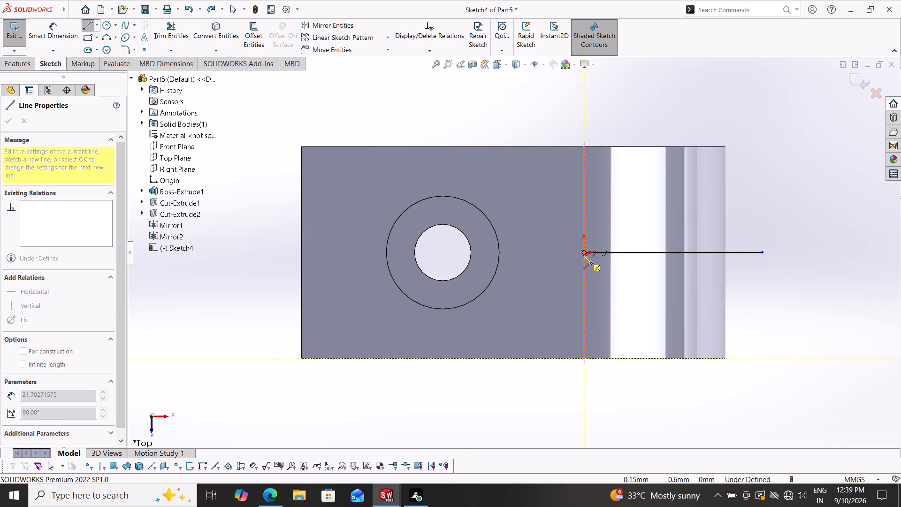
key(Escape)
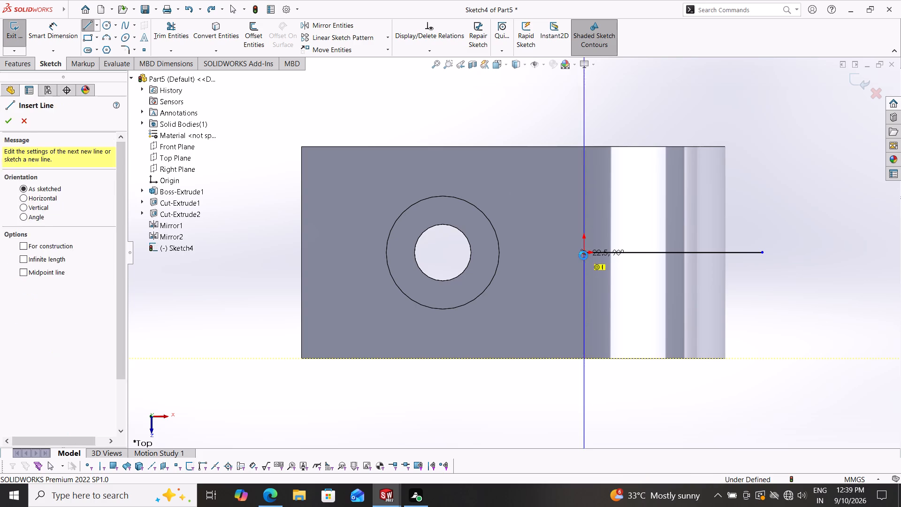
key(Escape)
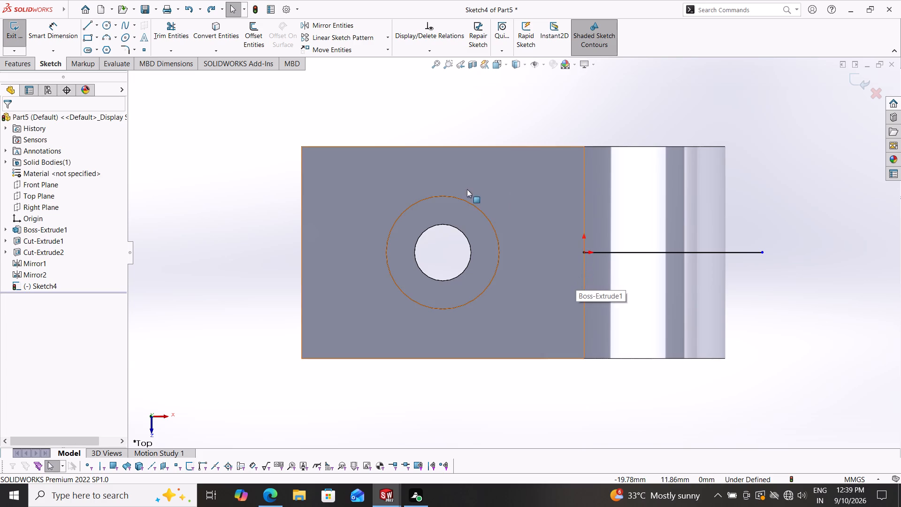
Offset the horizontal line 4.5 mm to both sides with dimensions added.
click(262, 28)
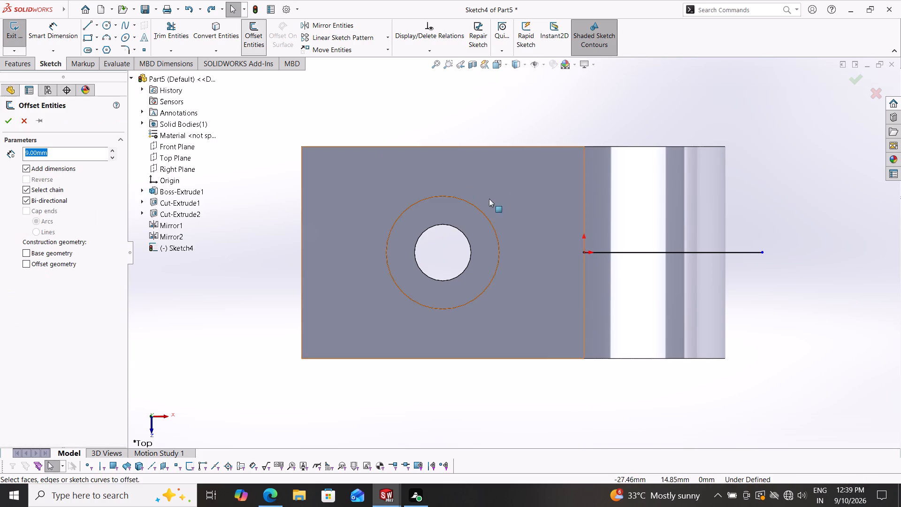
click(625, 252)
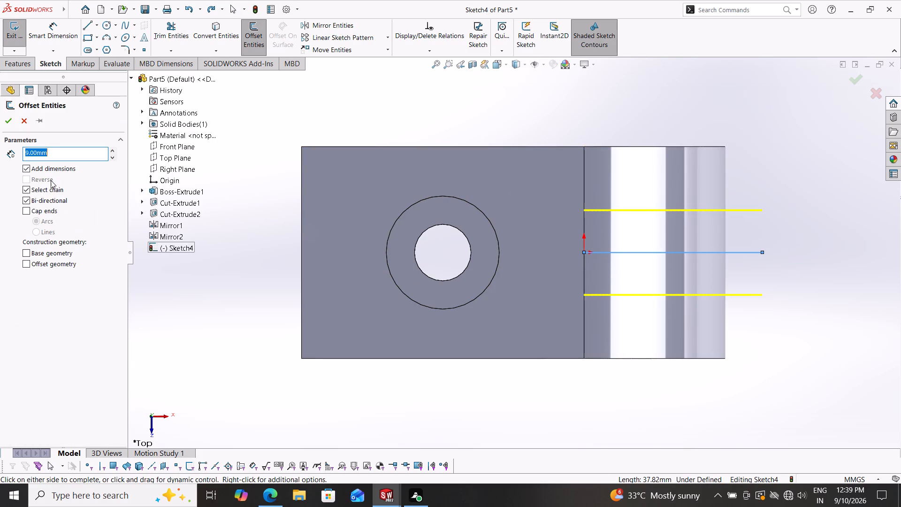
text(4.5)
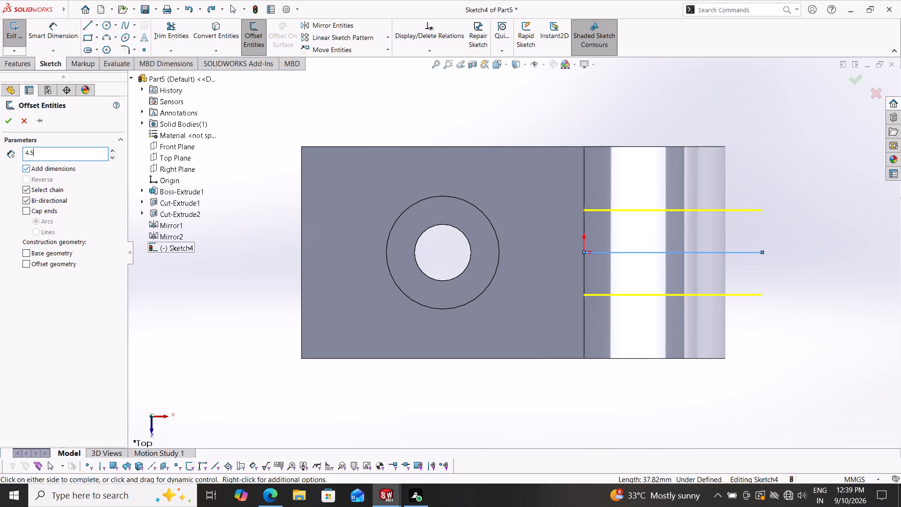
key(Return)
click(8, 114)
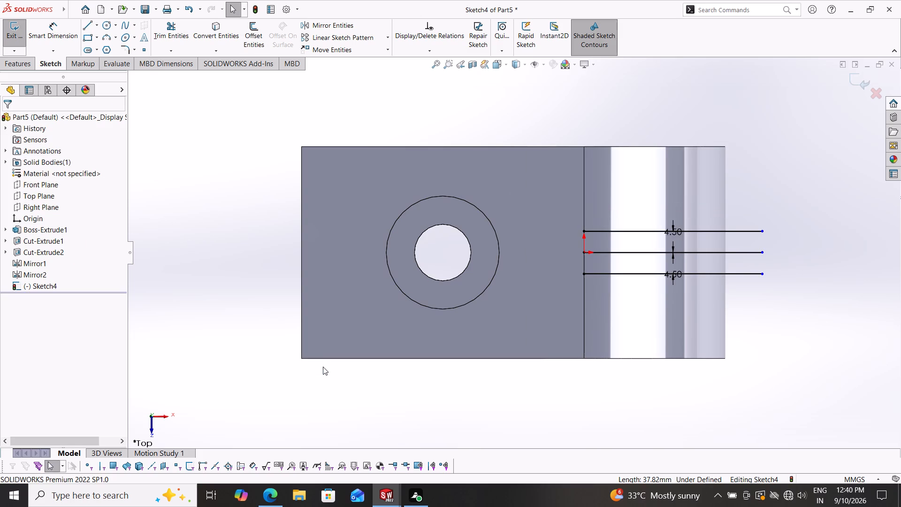
Convert the middle horizontal line through the origin into construction geometry.
click(704, 254)
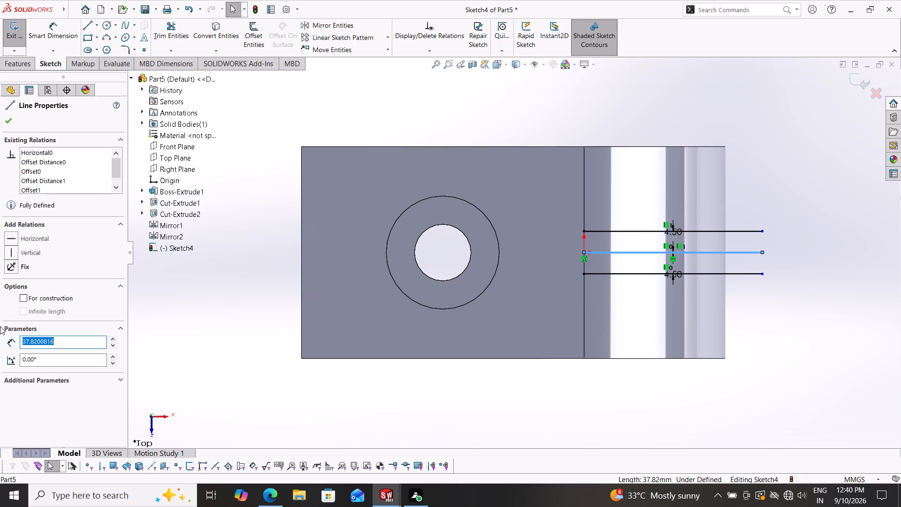
click(23, 298)
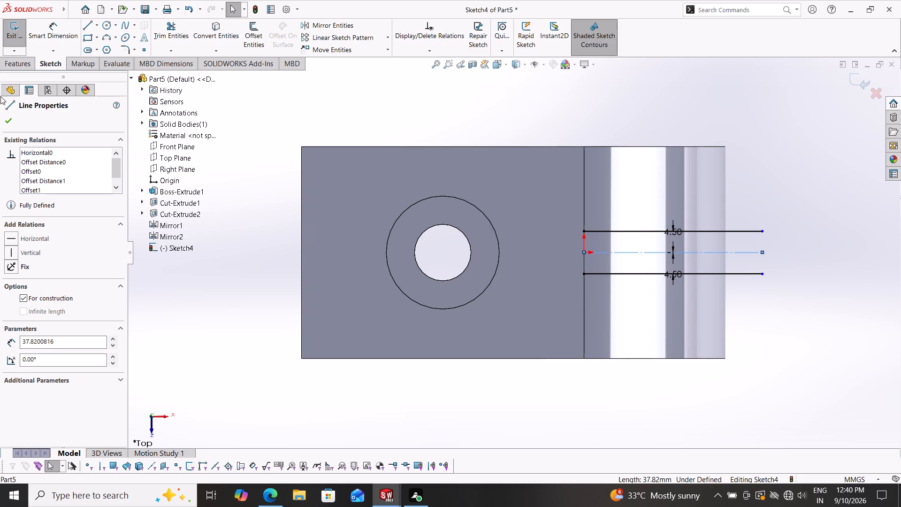
click(13, 123)
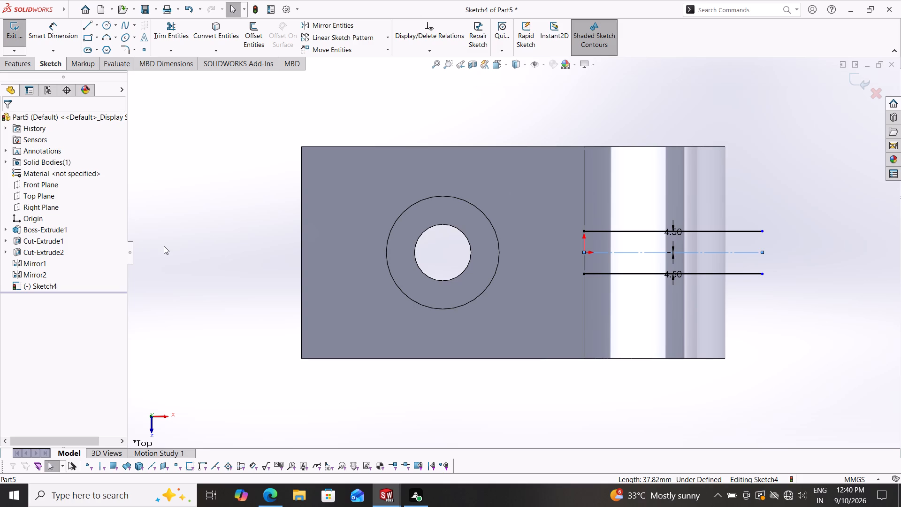
Dimension the length of the lower offset line as 90 mm.
click(43, 31)
click(622, 273)
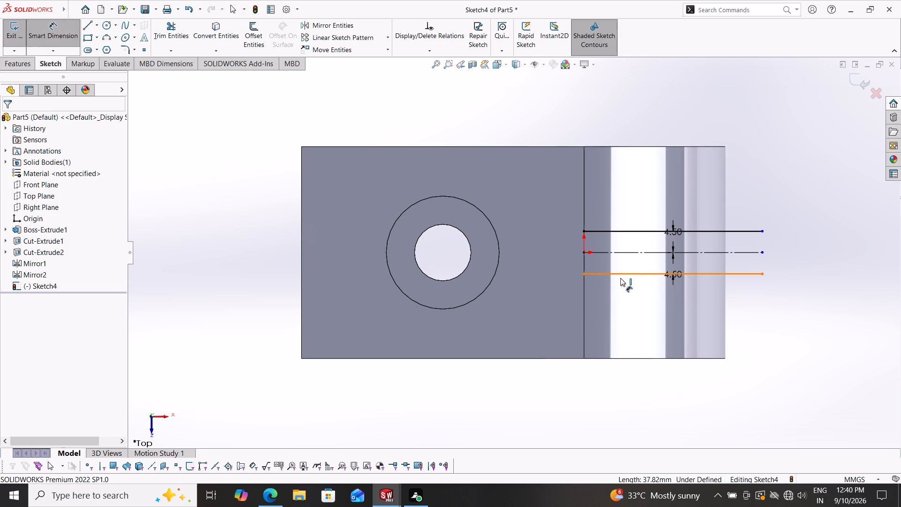
click(666, 412)
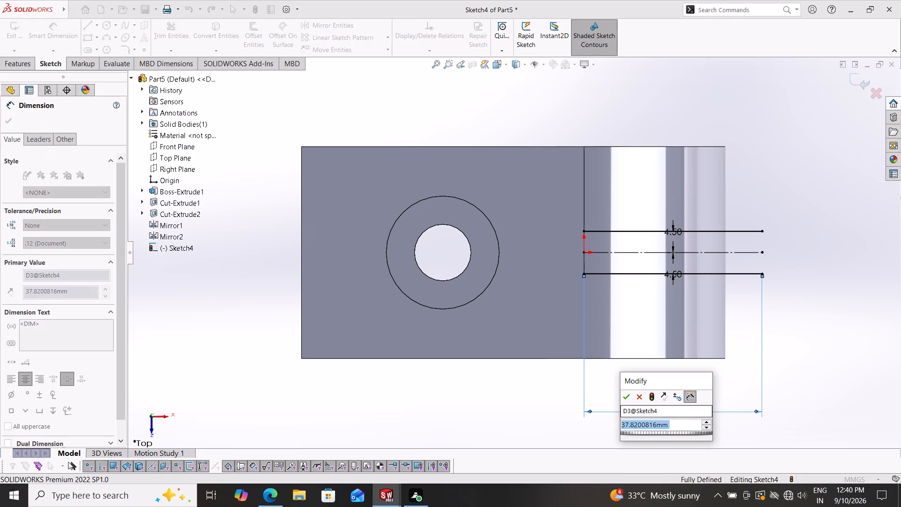
text(90)
key(Return)
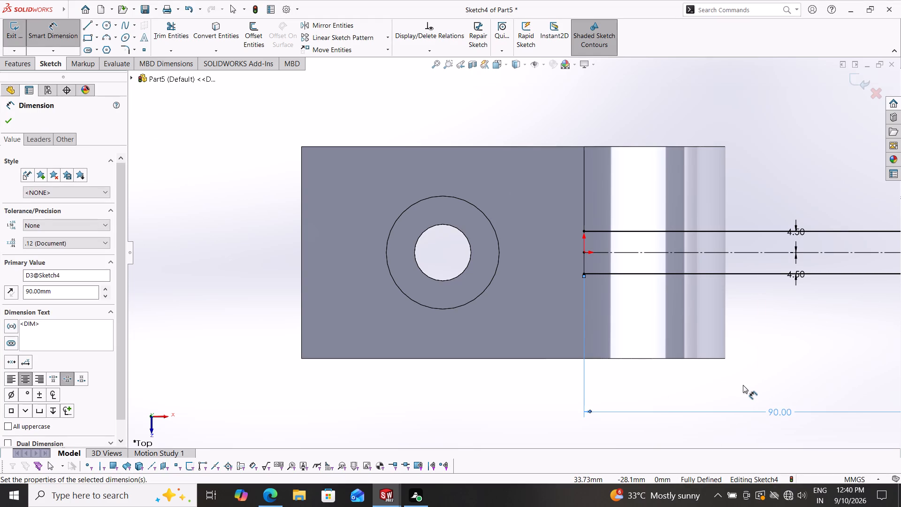
scroll(761, 377, down, 2)
scroll(761, 375, up, 2)
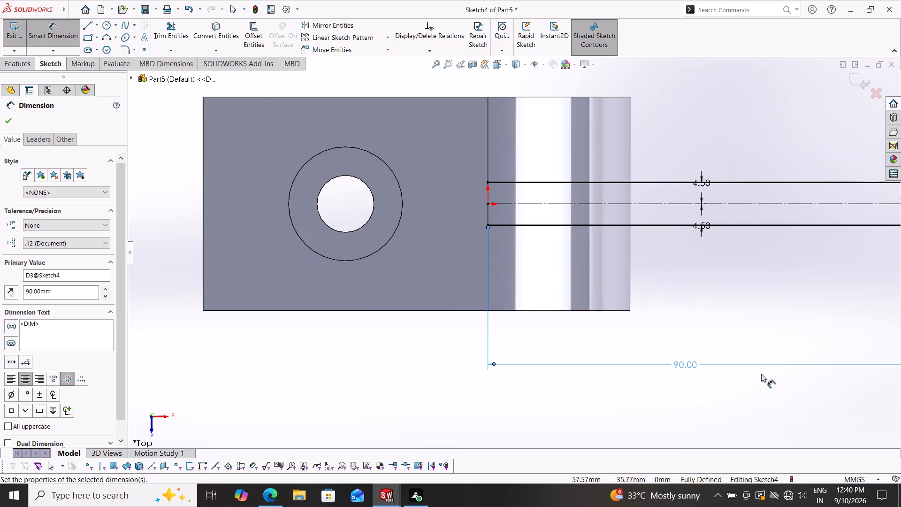
scroll(760, 370, up, 3)
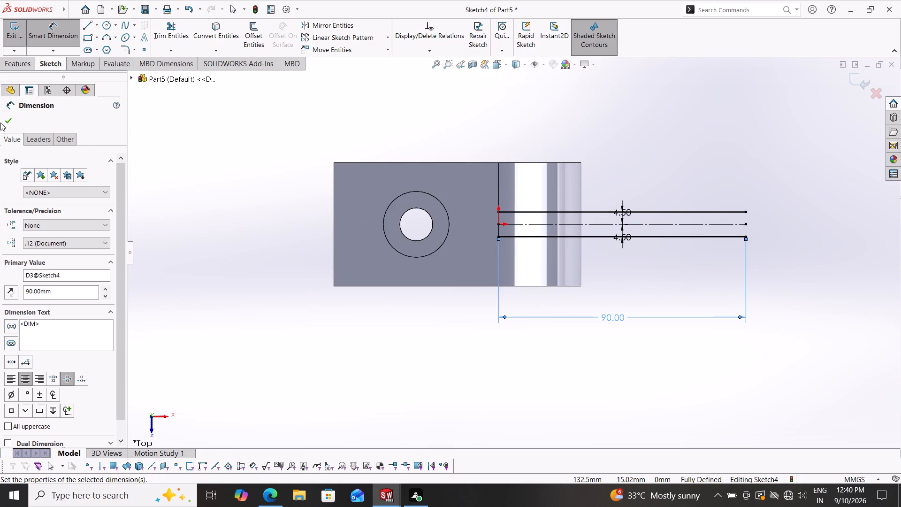
click(2, 123)
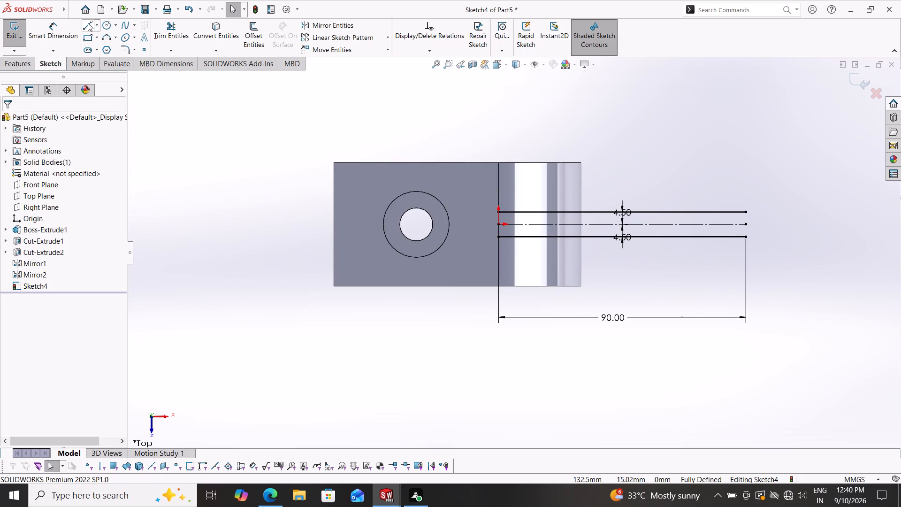
Sketch three connected lines joining the offset lines' outer ends into an upward-angled arm, with long sides about 41 mm and 37 mm.
click(88, 23)
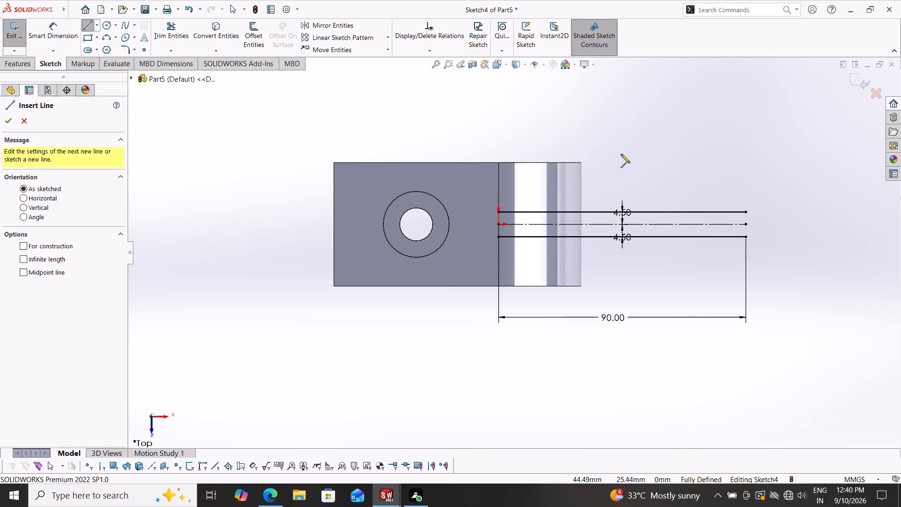
scroll(746, 241, up, 1)
scroll(746, 241, down, 1)
scroll(691, 241, up, 1)
scroll(691, 241, down, 3)
click(601, 245)
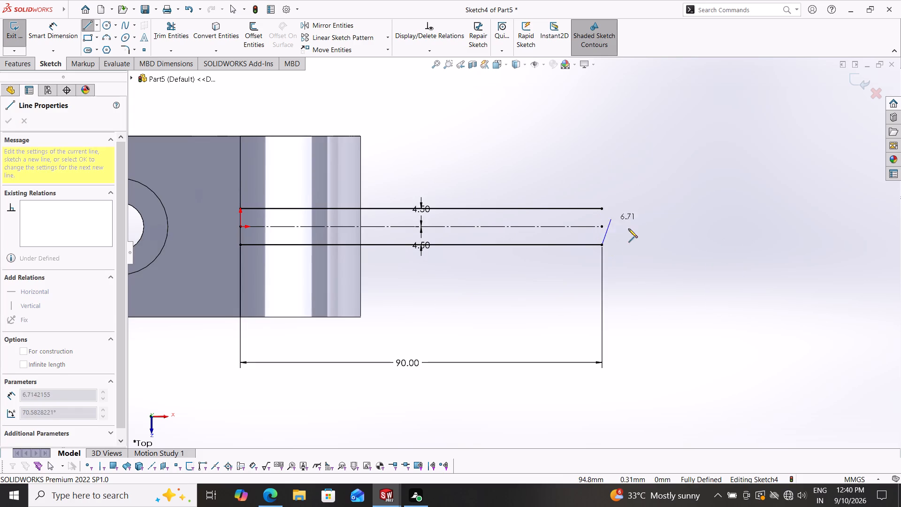
click(750, 172)
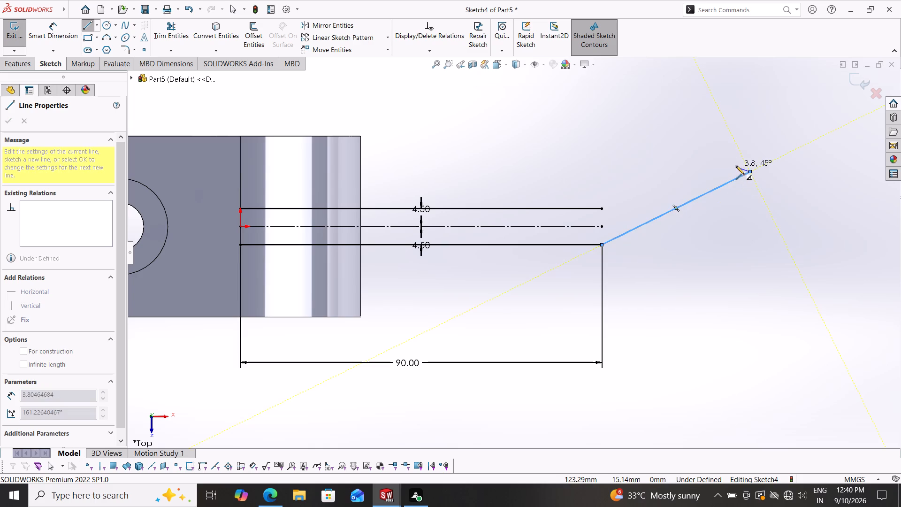
click(734, 137)
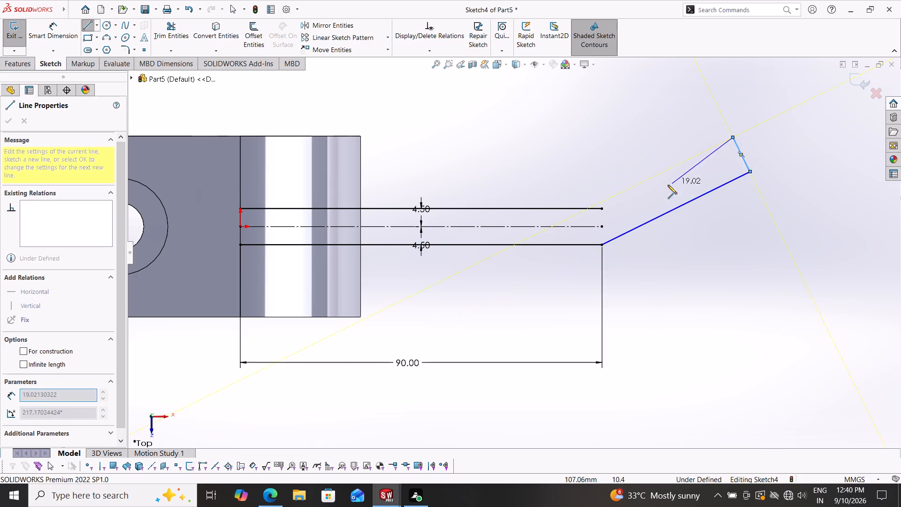
click(601, 209)
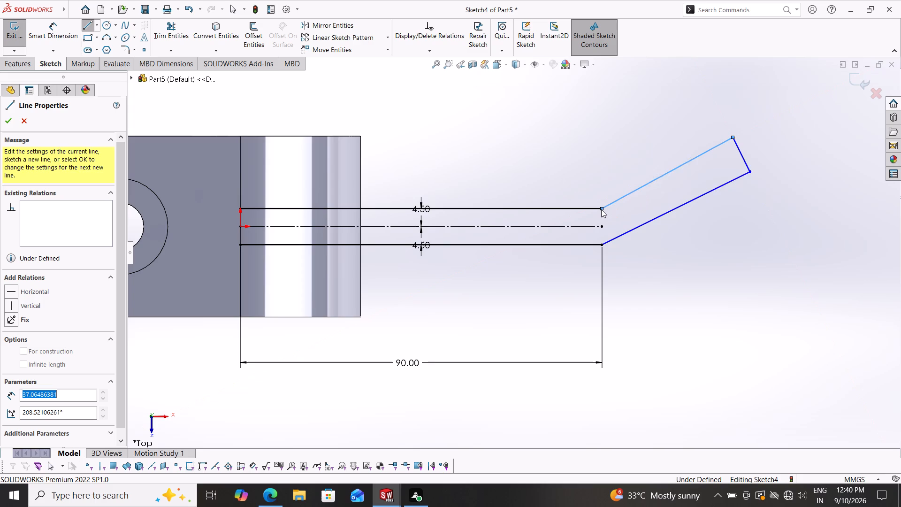
key(Escape)
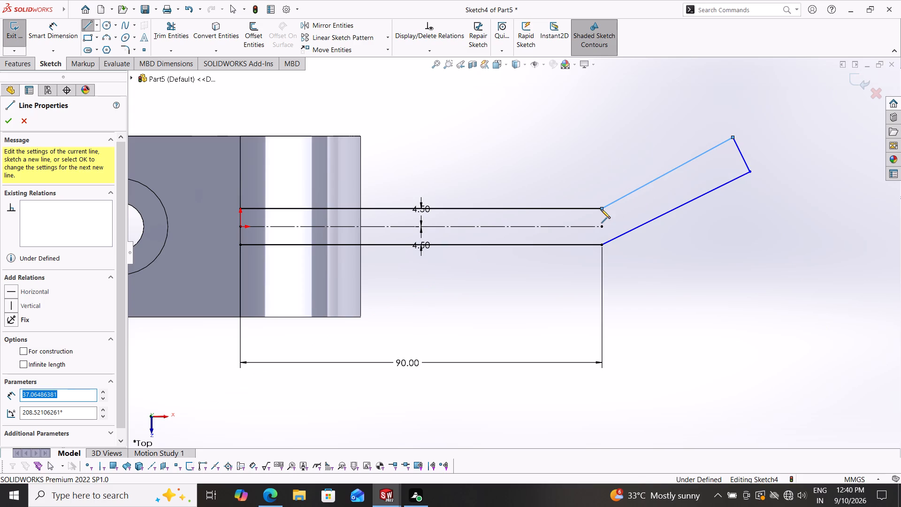
Dimension the angle between each long side of the arm and its adjoining horizontal offset line as 135°.
click(46, 30)
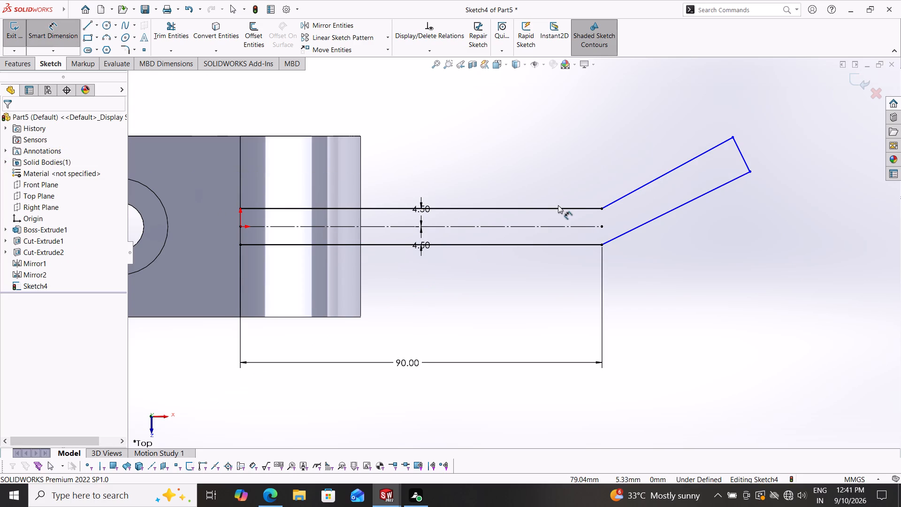
click(558, 207)
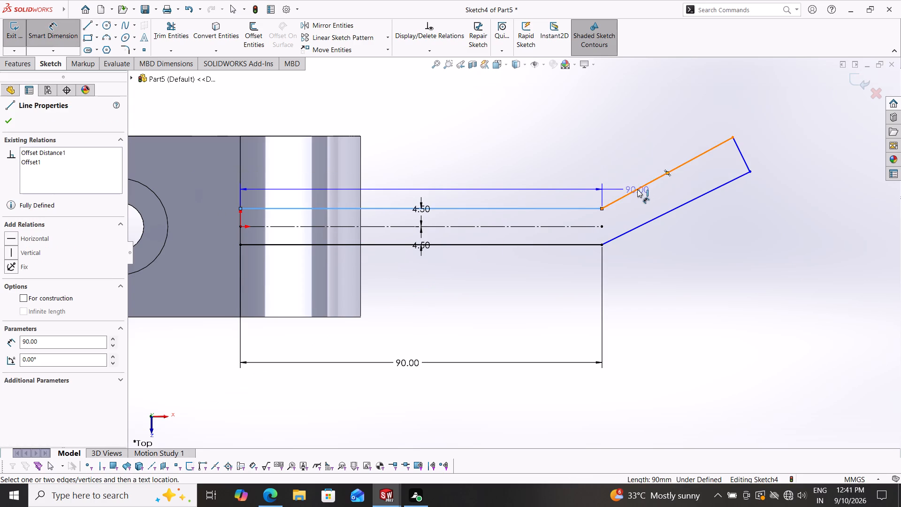
click(637, 189)
click(603, 177)
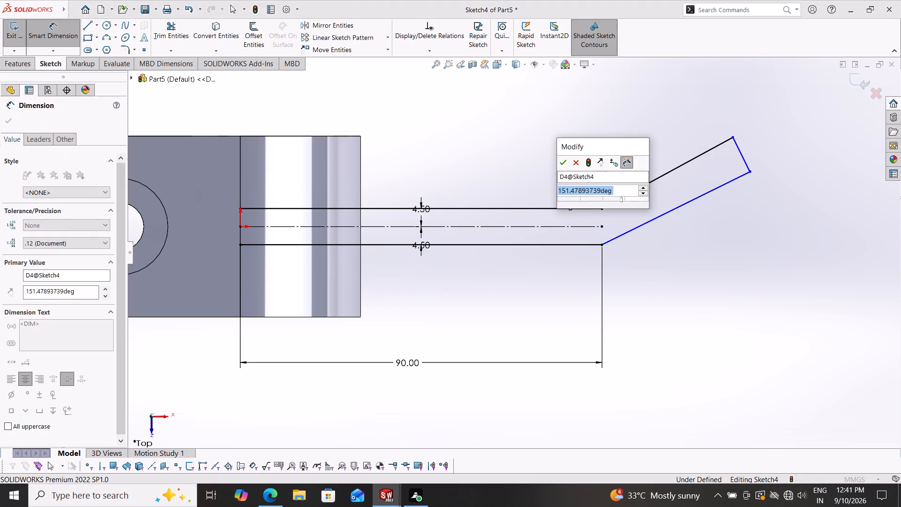
text(135)
key(Return)
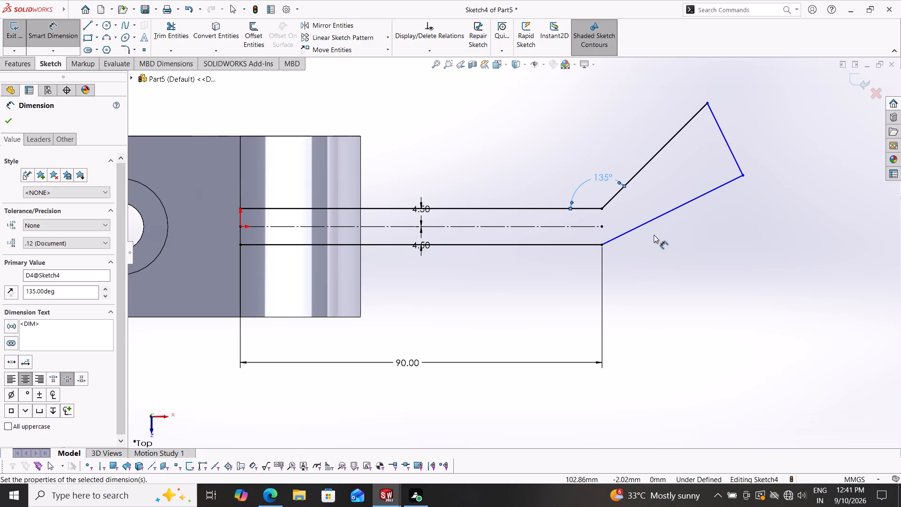
click(581, 246)
click(625, 236)
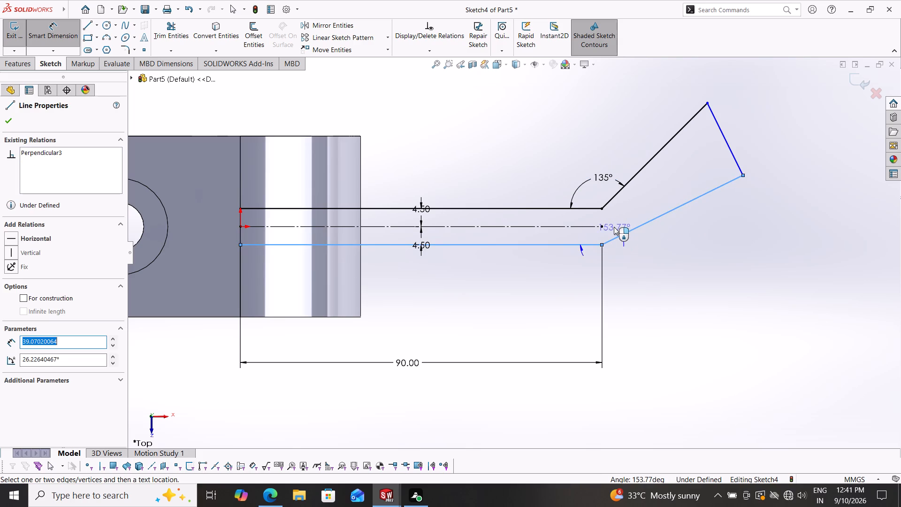
click(620, 225)
text(135)
key(Return)
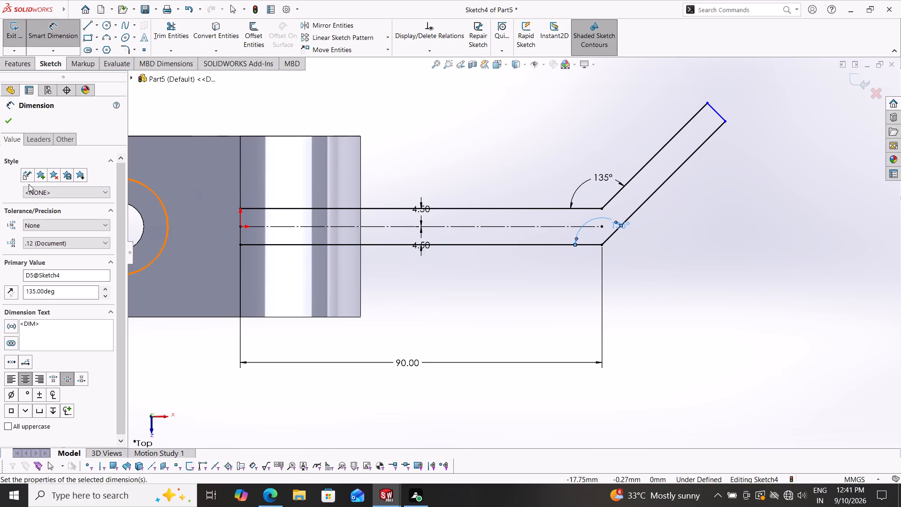
click(5, 115)
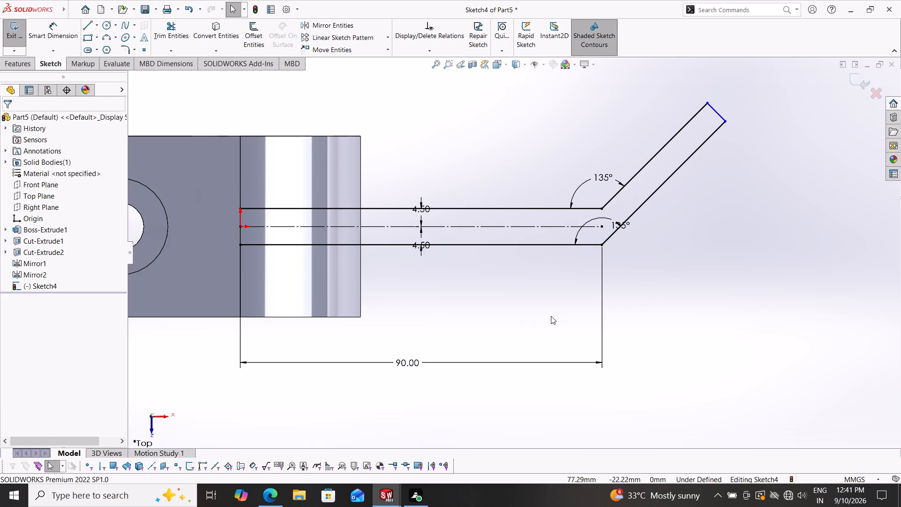
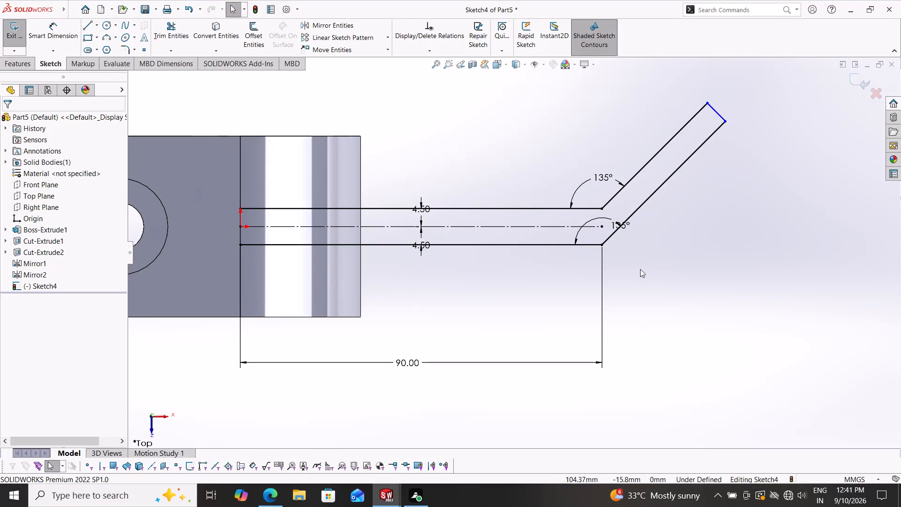
Dimension the shorter long side of the angled arm as 38+15+7.5, giving 60.5 mm.
click(49, 24)
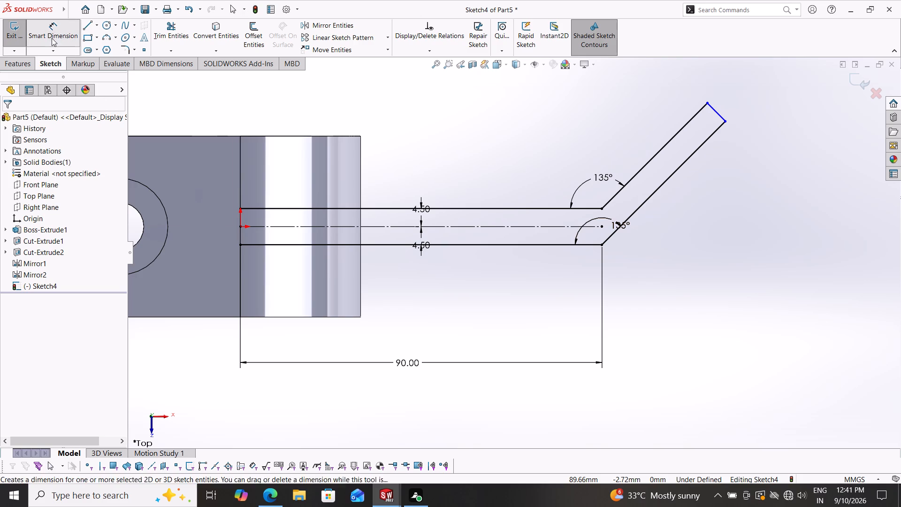
click(602, 208)
click(708, 103)
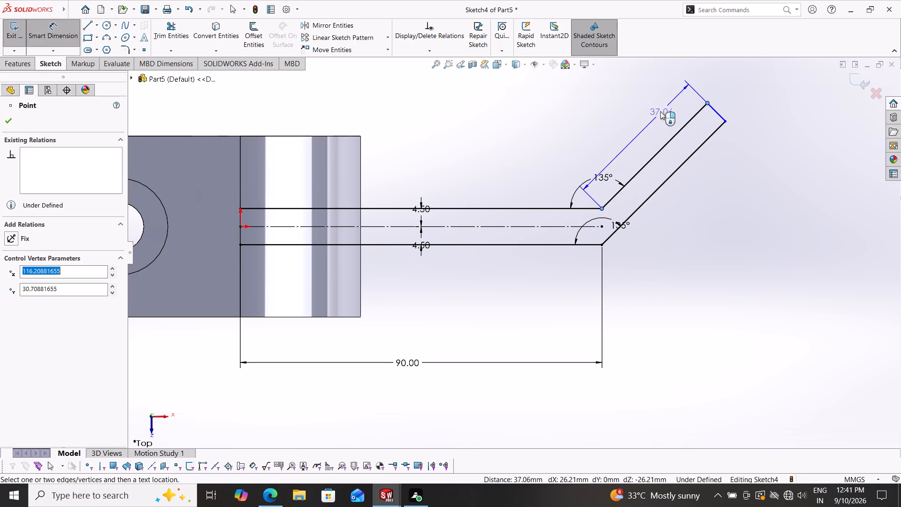
click(623, 106)
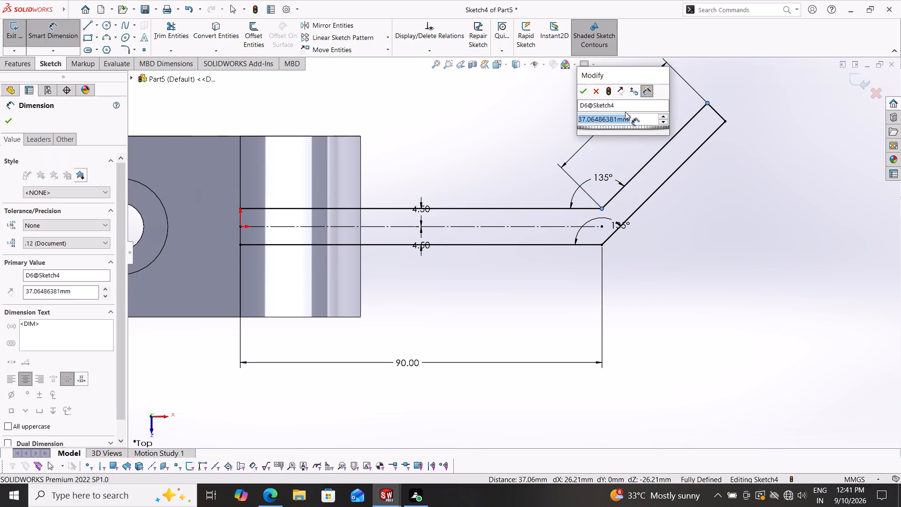
text(38)
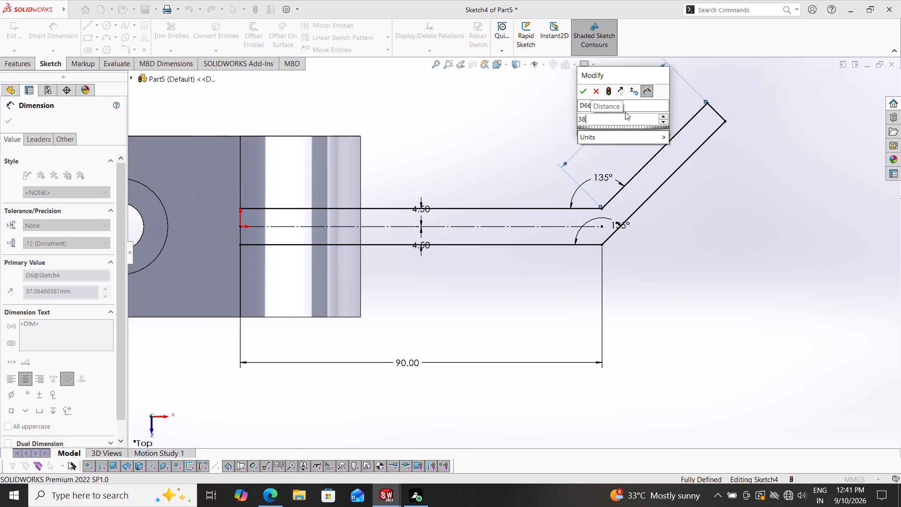
key(plus)
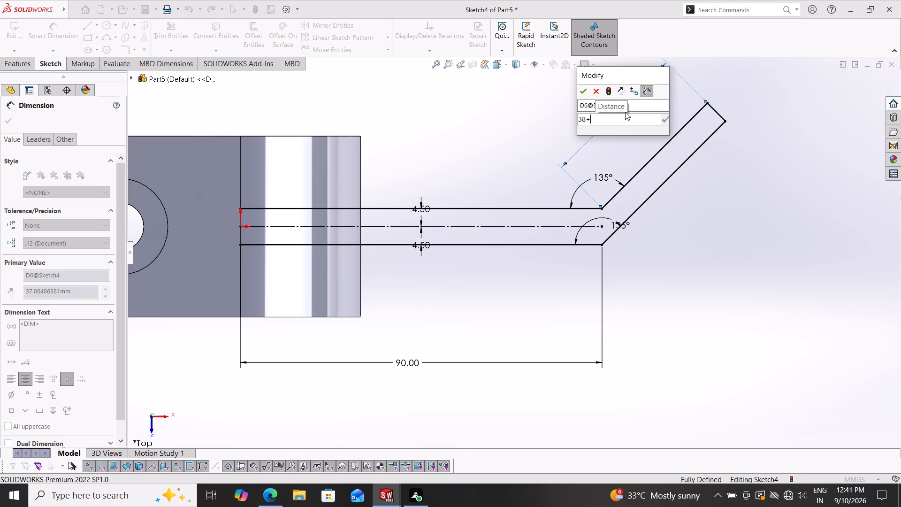
text(15+7.5)
key(Return)
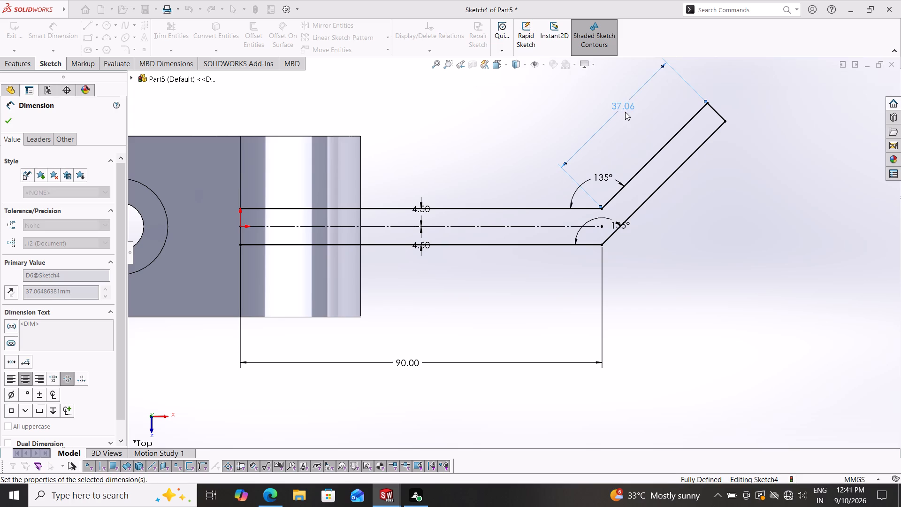
scroll(679, 200, down, 3)
scroll(680, 192, up, 5)
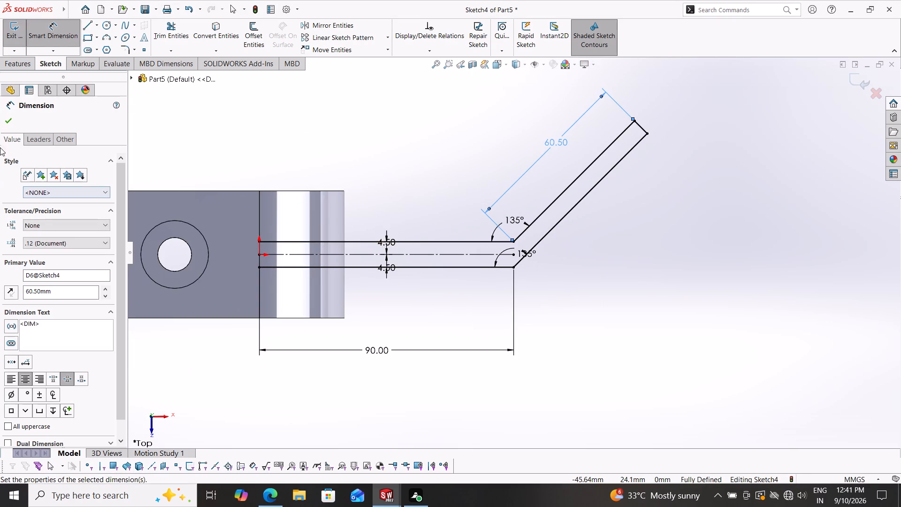
click(11, 123)
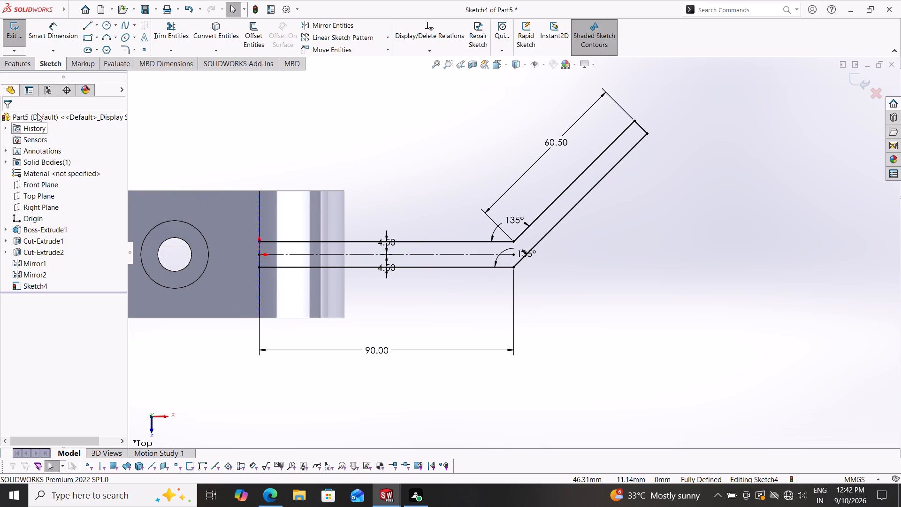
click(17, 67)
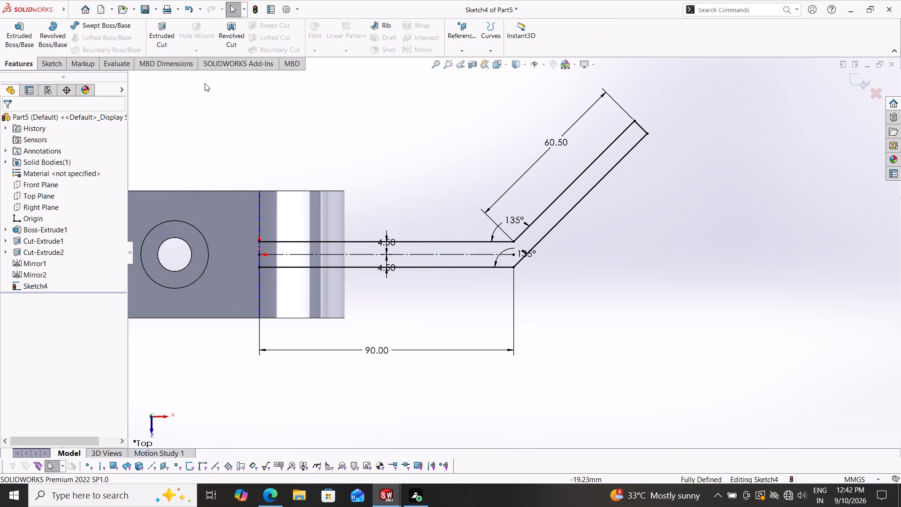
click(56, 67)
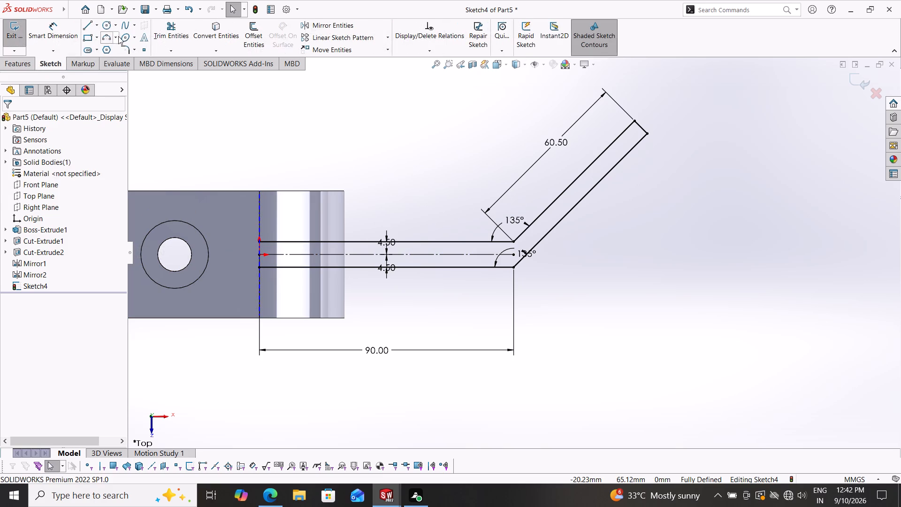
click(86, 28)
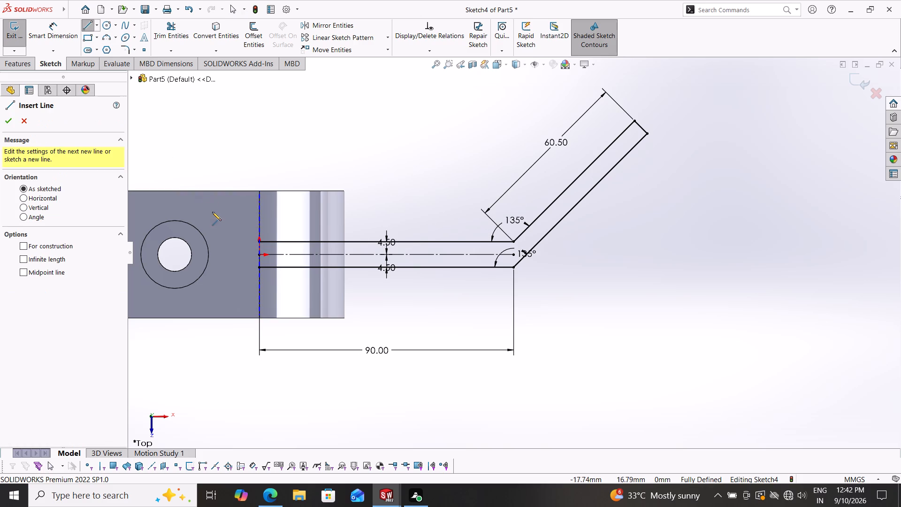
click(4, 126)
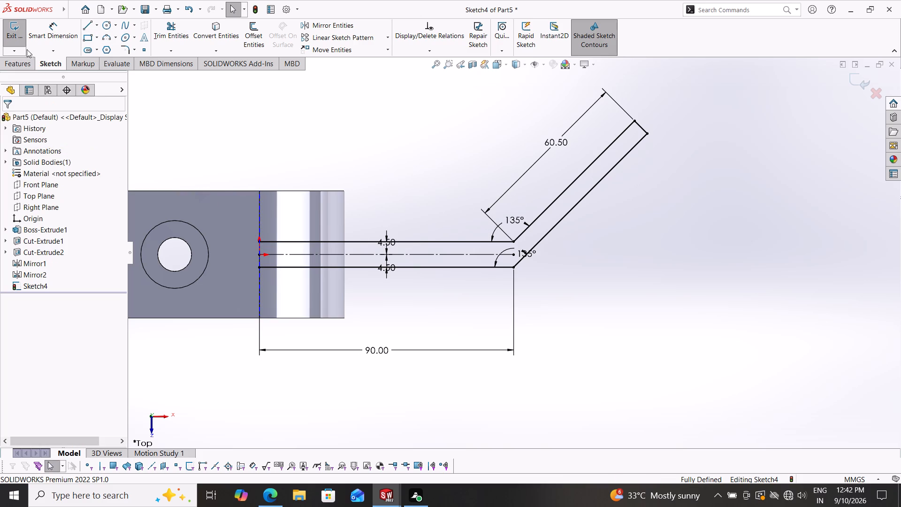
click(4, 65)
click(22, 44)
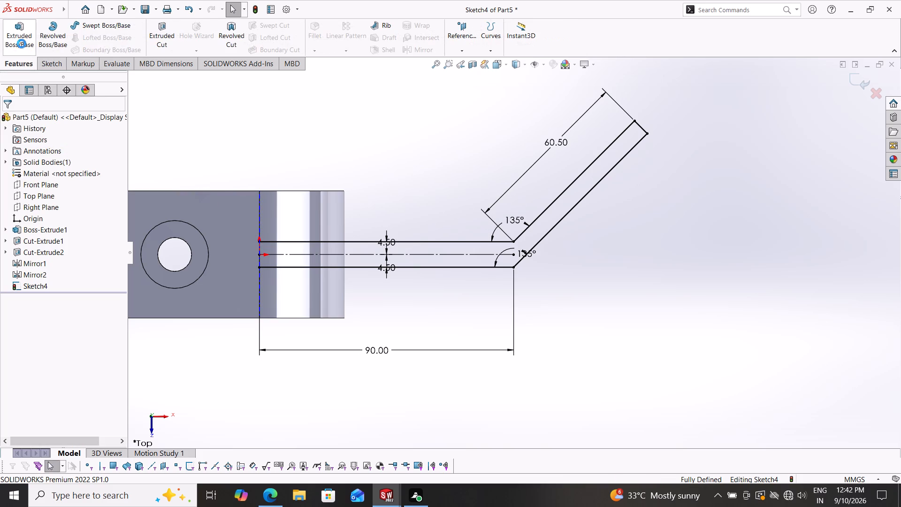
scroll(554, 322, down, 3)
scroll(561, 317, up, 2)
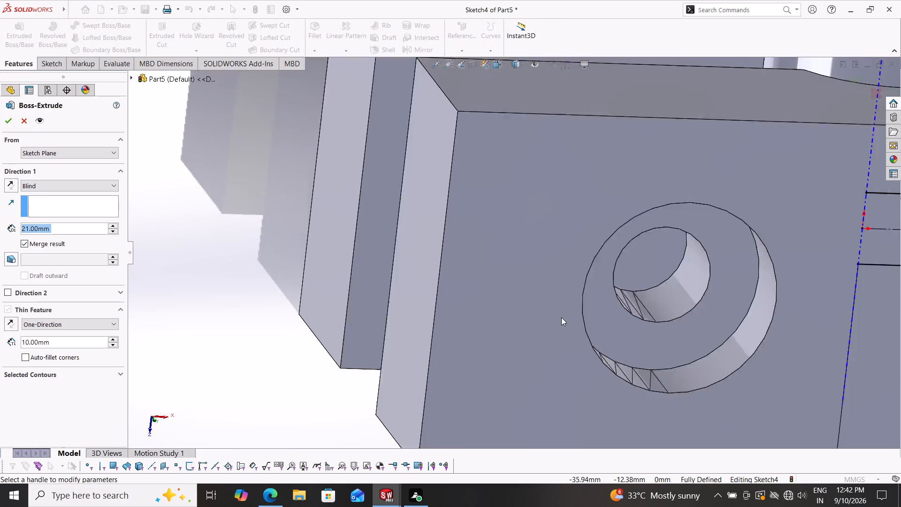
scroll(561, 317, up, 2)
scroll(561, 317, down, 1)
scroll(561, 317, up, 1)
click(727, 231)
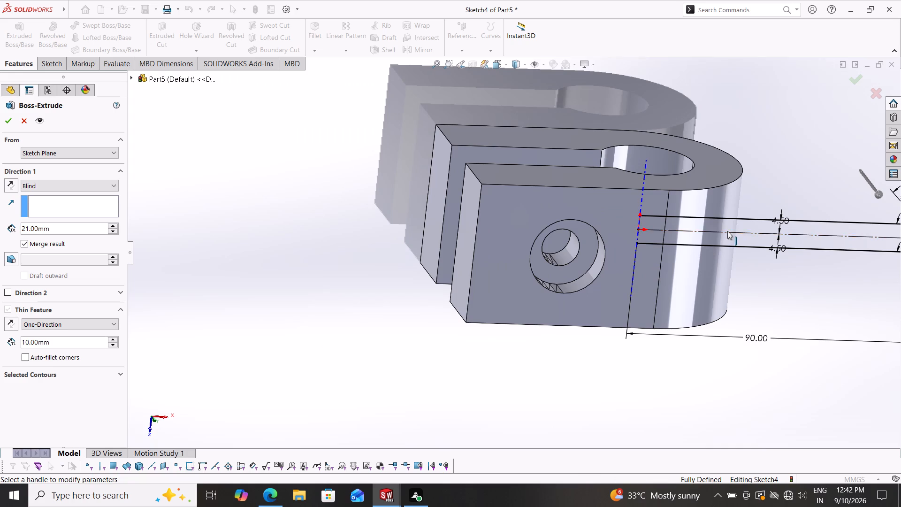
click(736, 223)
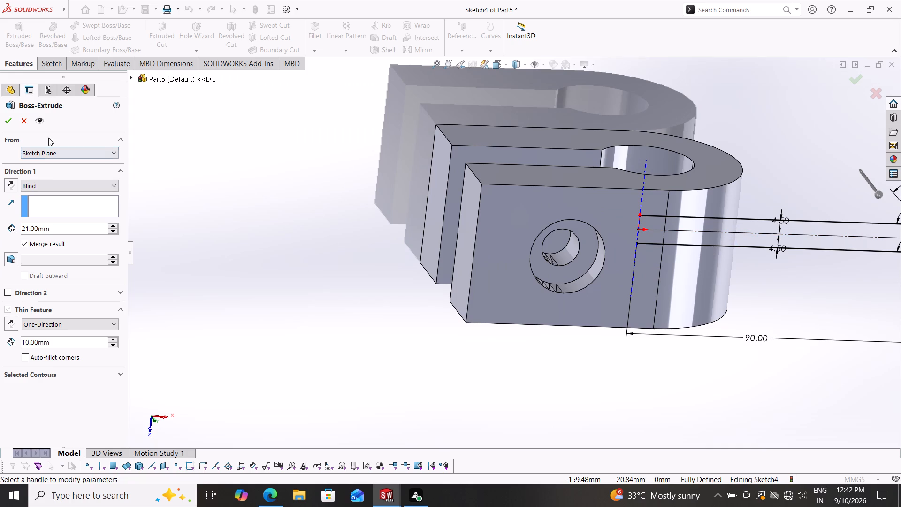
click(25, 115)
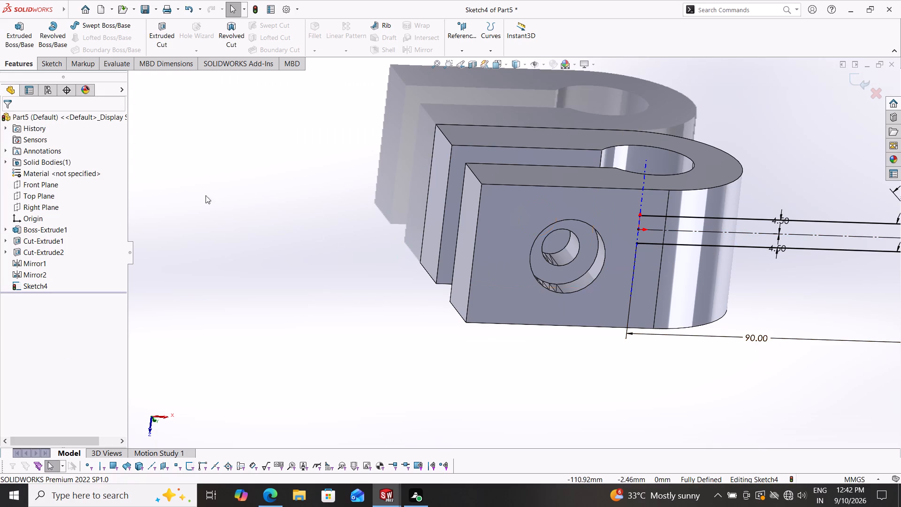
Close the arm profile with a 9 mm vertical line joining the offset lines' inner ends at the origin.
click(53, 62)
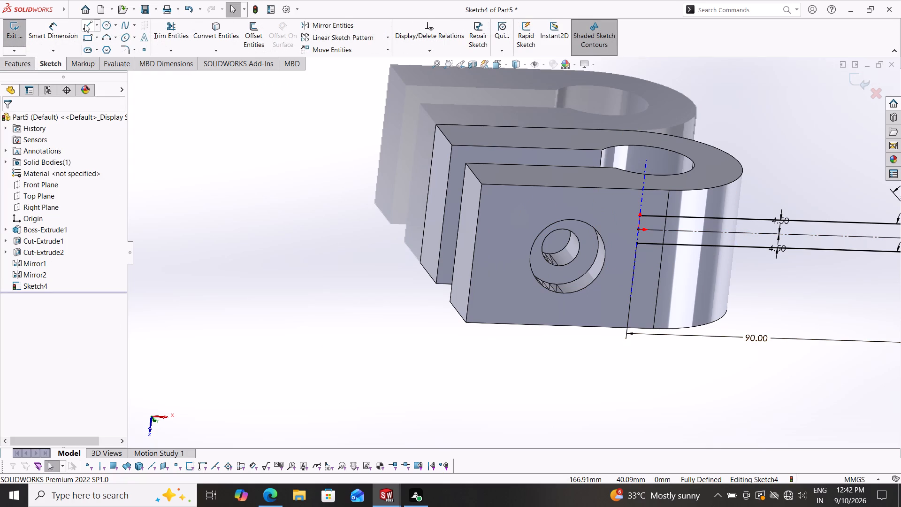
click(84, 24)
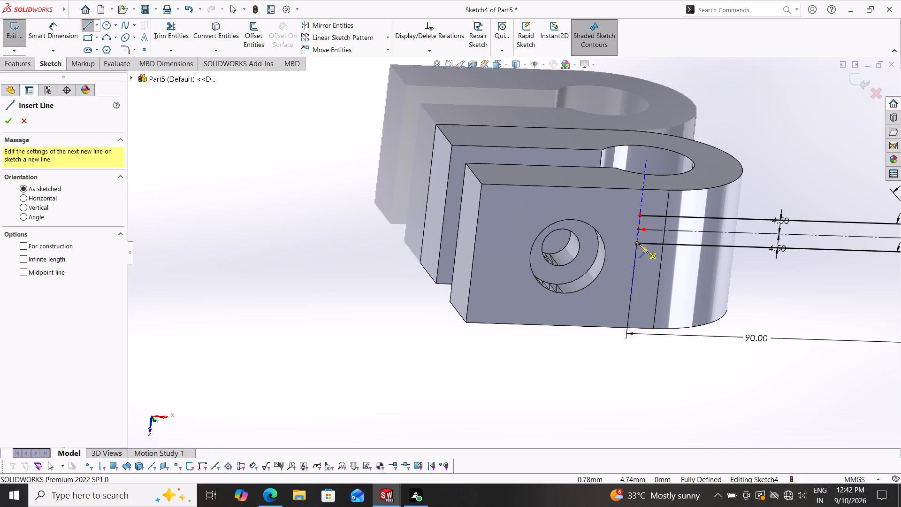
click(639, 244)
click(641, 215)
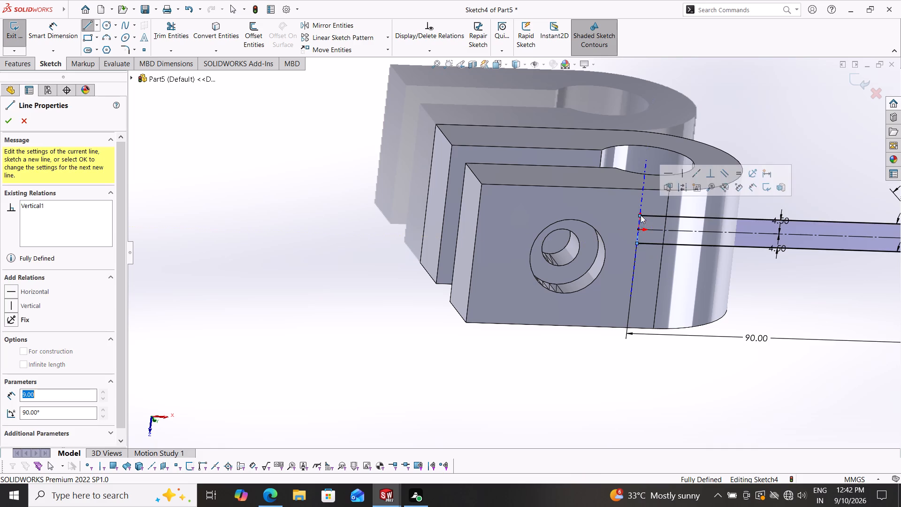
key(Escape)
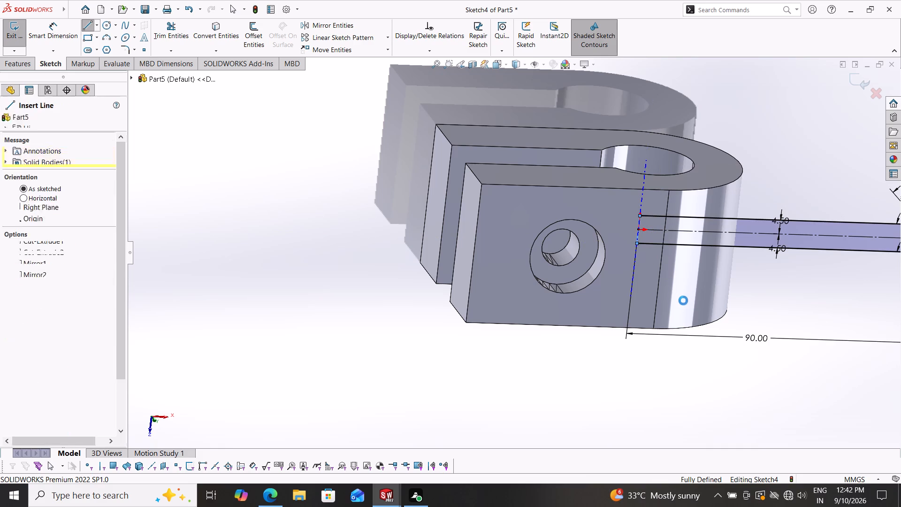
Extrude the closed bent-arm profile as a boss, mid-plane, with a depth of 60 mm and merged result.
click(15, 60)
click(24, 49)
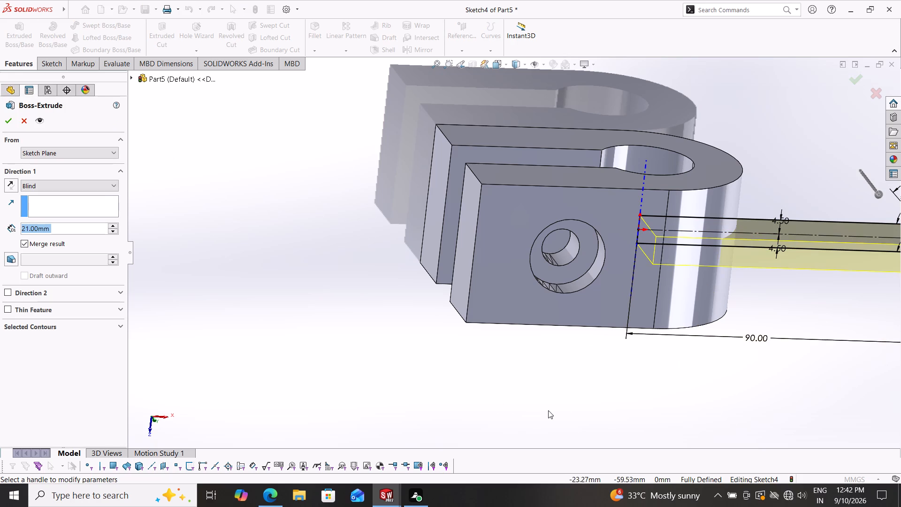
middle_drag(565, 400, 463, 489)
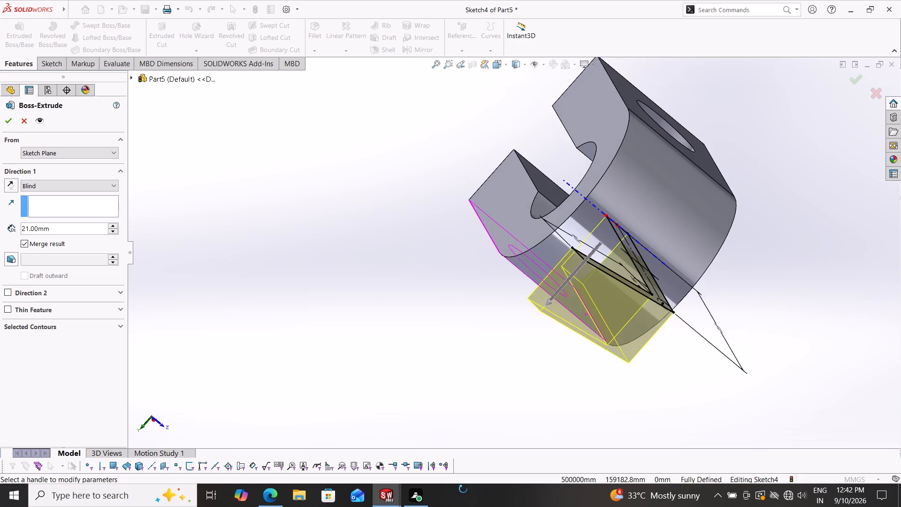
middle_drag(463, 489, 533, 459)
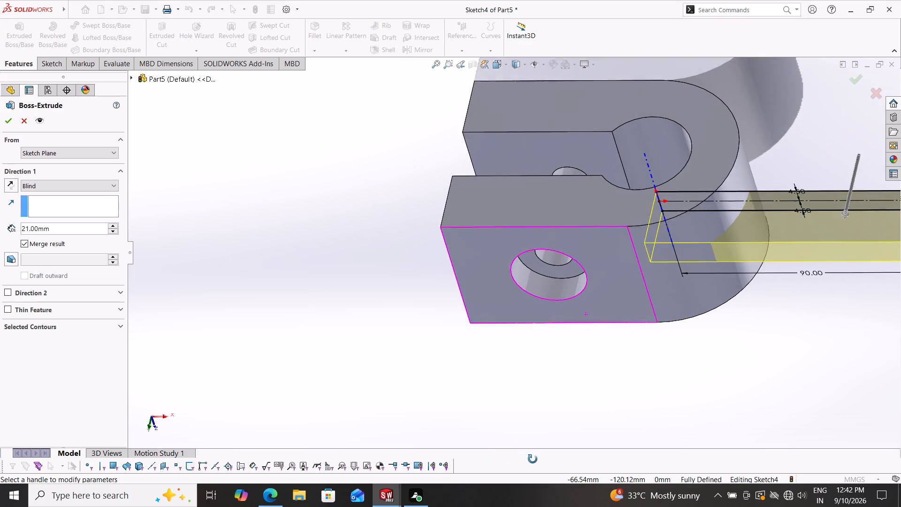
middle_drag(533, 459, 535, 464)
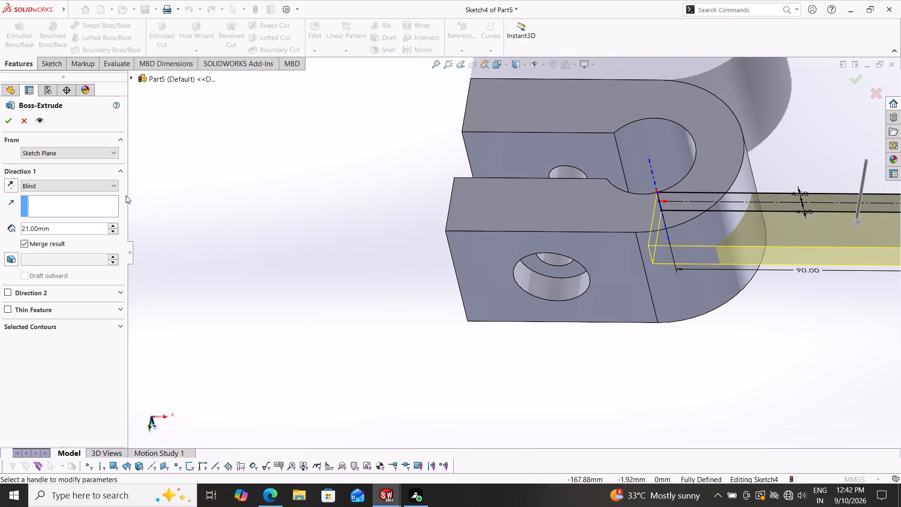
click(99, 183)
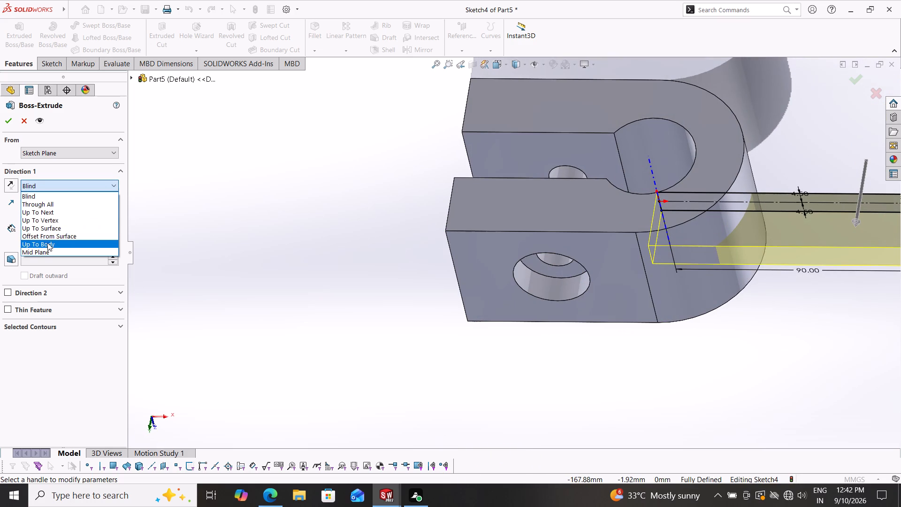
click(44, 250)
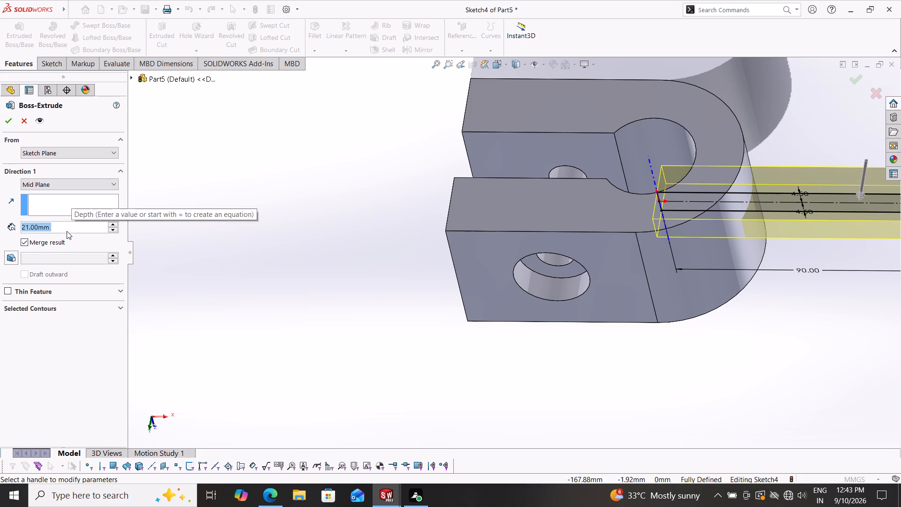
text(60)
key(Return)
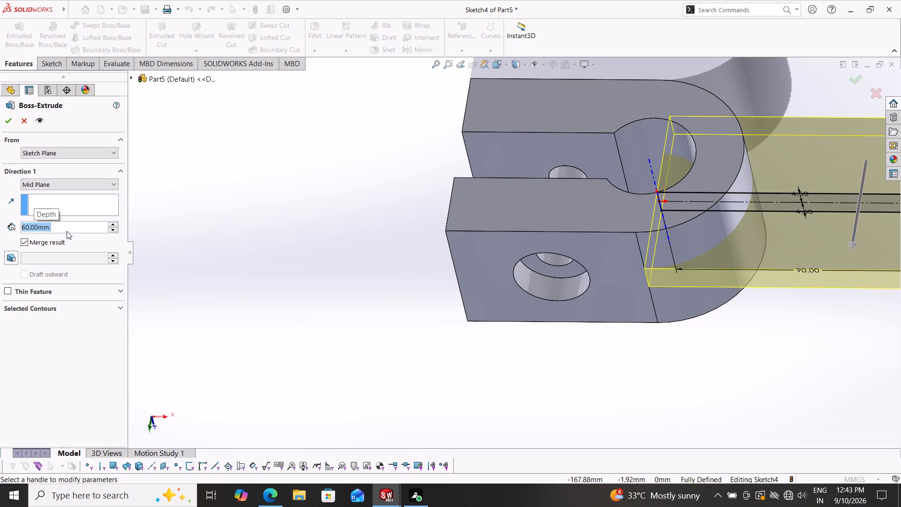
click(8, 121)
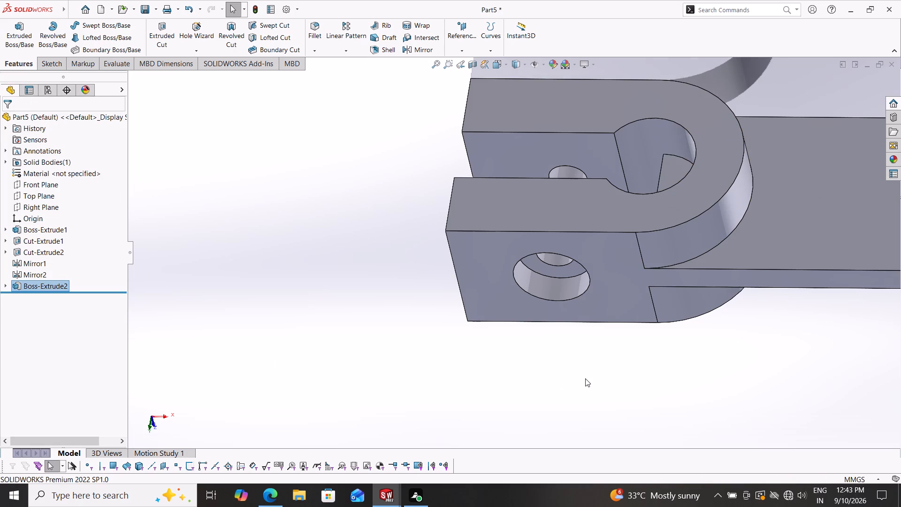
Start a new sketch on the large flat face of the arm's straight section, beside the U-shaped body.
middle_drag(585, 375, 591, 323)
scroll(725, 295, down, 1)
scroll(725, 295, up, 1)
scroll(725, 295, down, 1)
scroll(725, 295, up, 4)
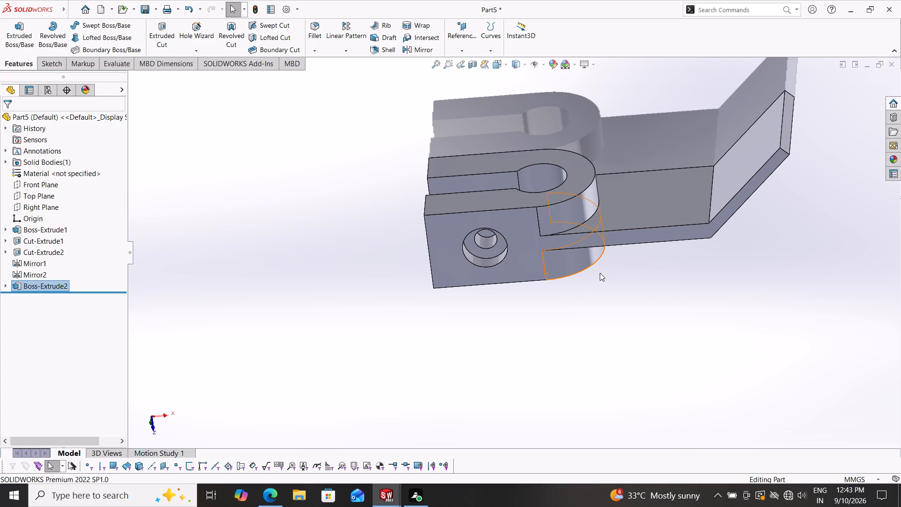
click(638, 205)
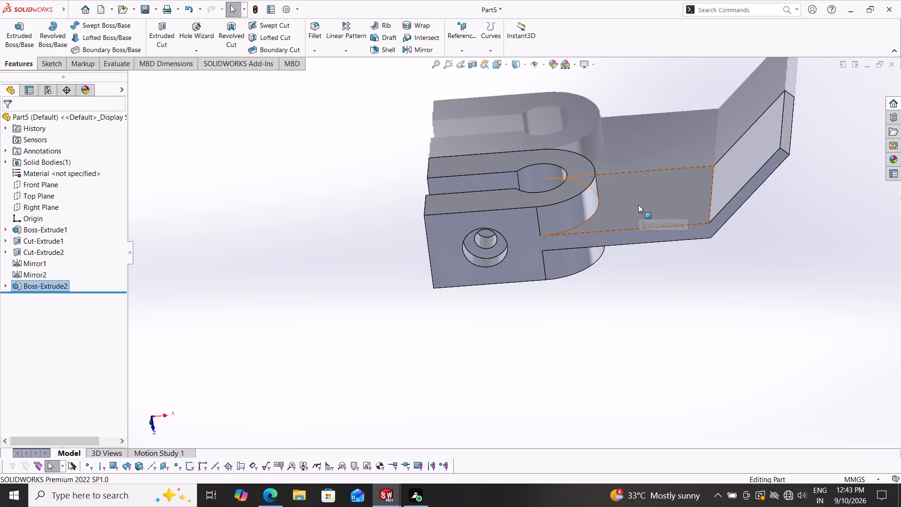
click(681, 178)
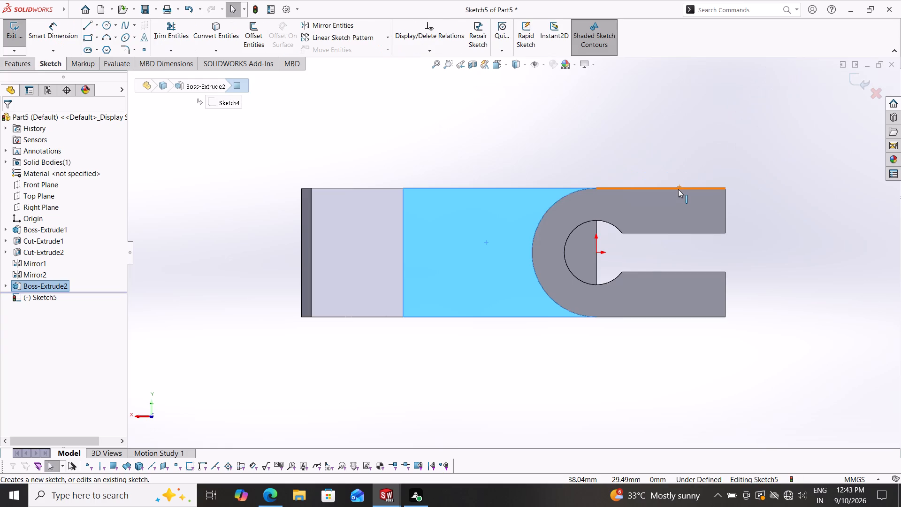
key(Escape)
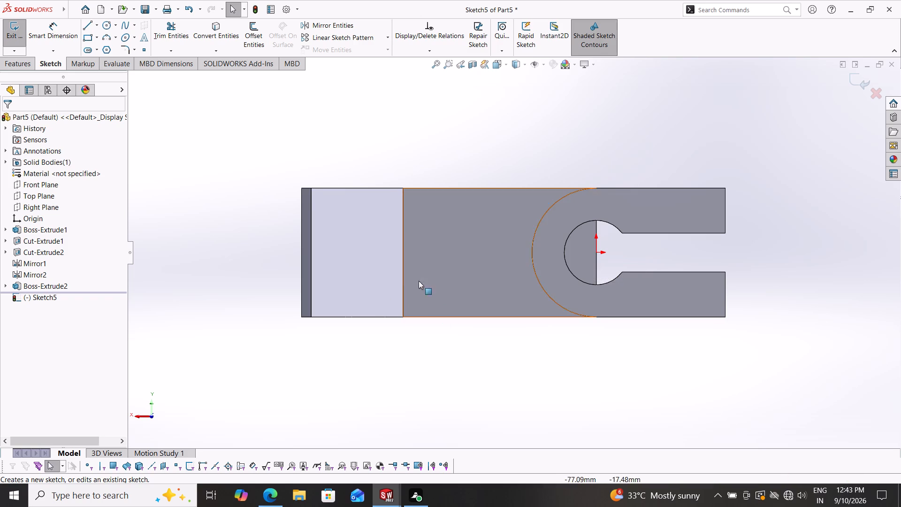
Sketch a horizontal line about 63 mm long along the arm's upper edge from the U-body arc's end, continuing into a downward vertical line about 44 mm long.
click(85, 26)
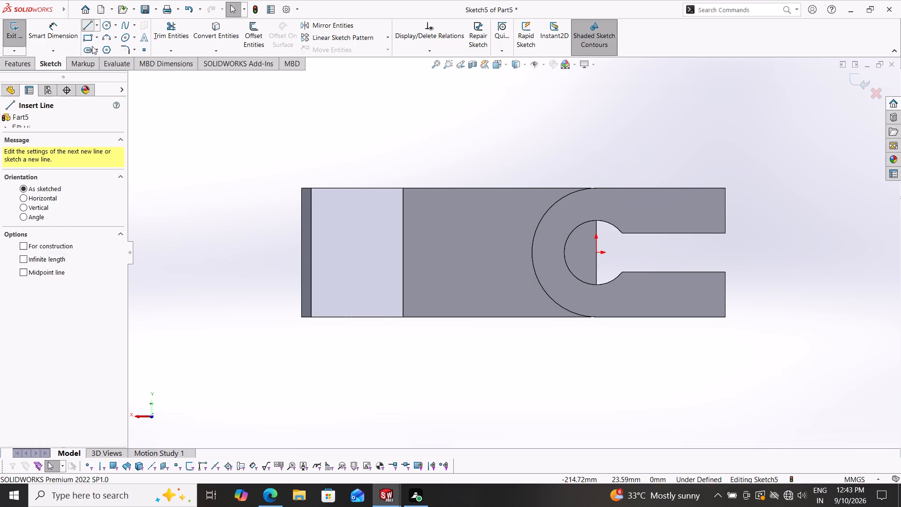
click(597, 187)
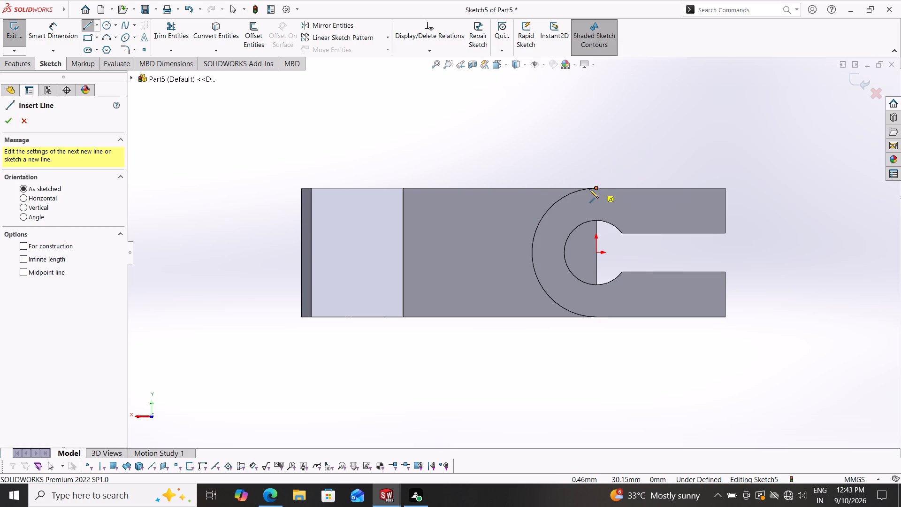
click(462, 189)
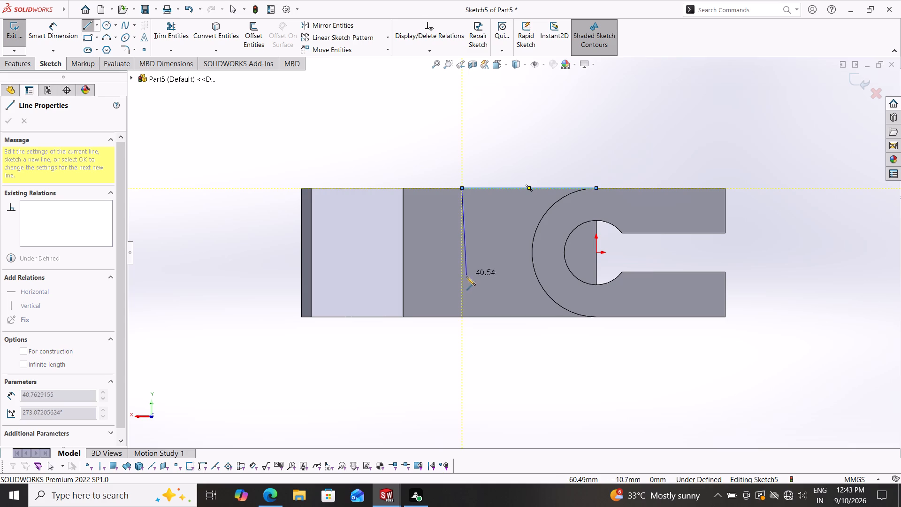
click(462, 283)
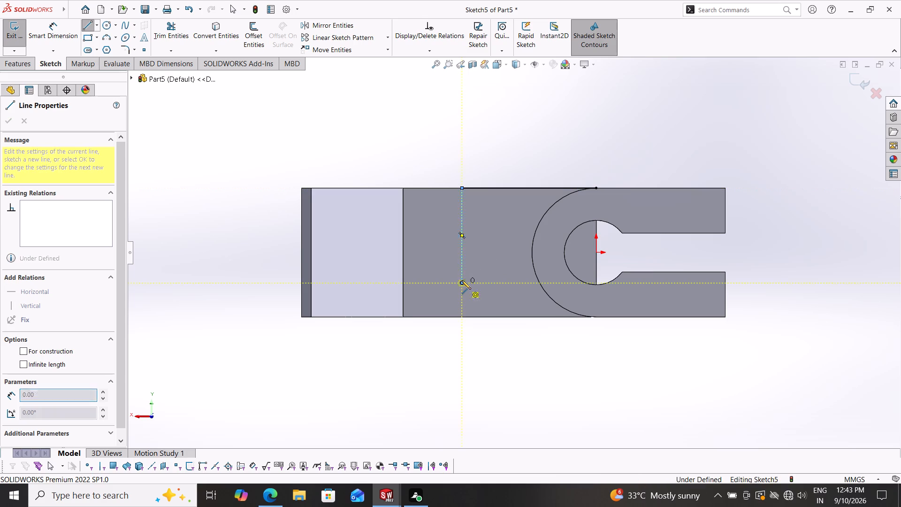
key(Escape)
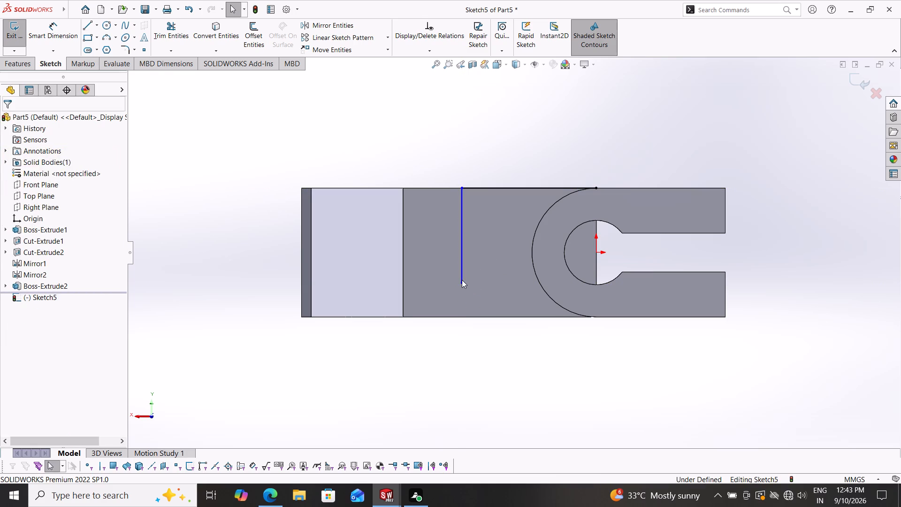
Dimension the horizontal line along the arm's upper edge as 60 mm.
click(44, 32)
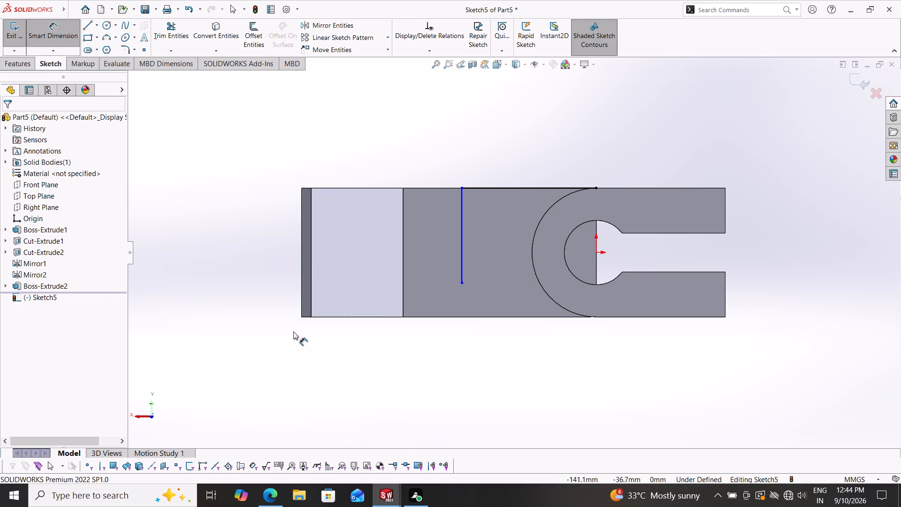
click(534, 186)
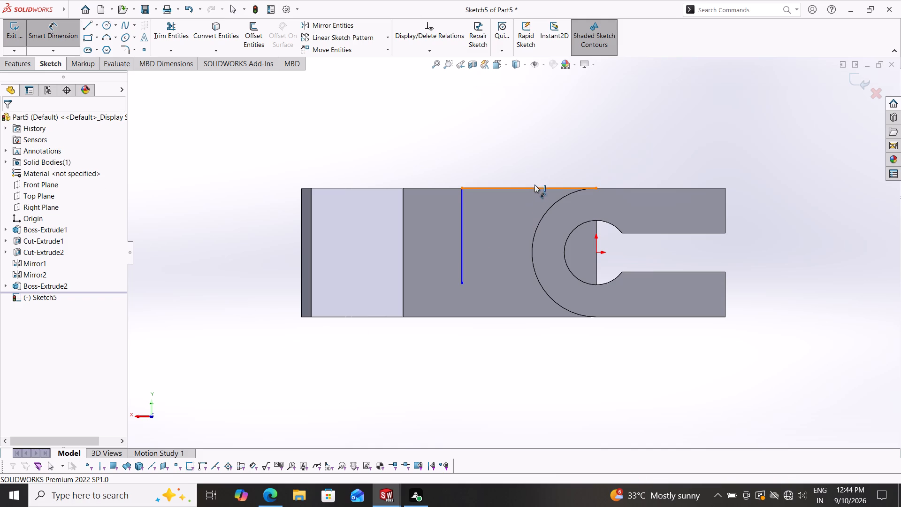
click(541, 144)
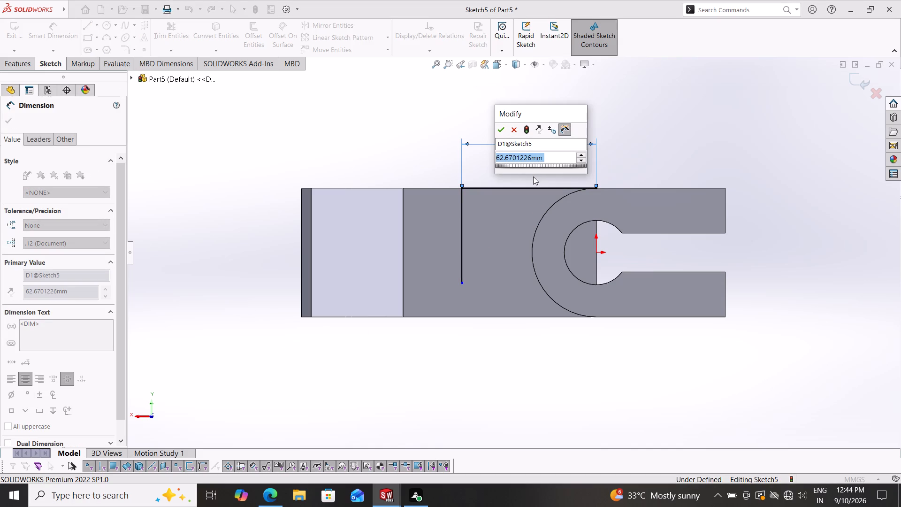
text(60)
key(Return)
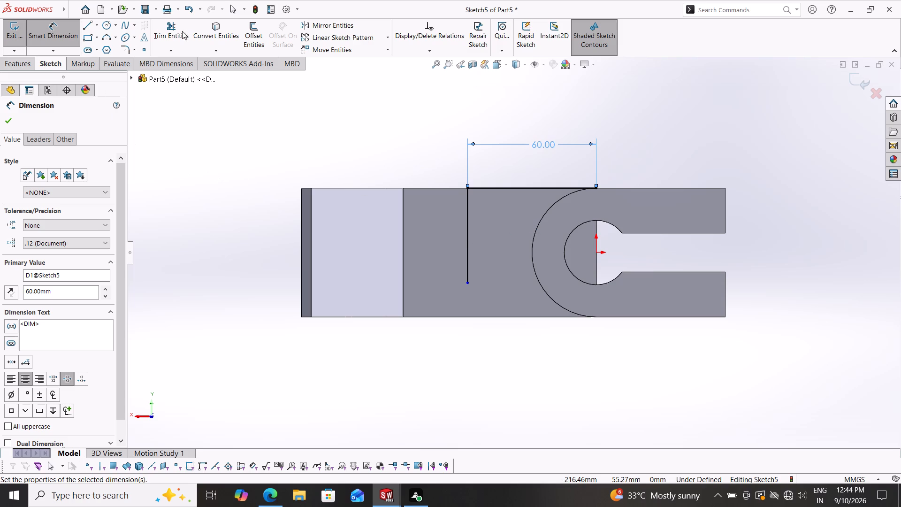
Offset the chained horizontal and vertical lines bi-directionally by 9 mm, with dimensions added.
click(257, 30)
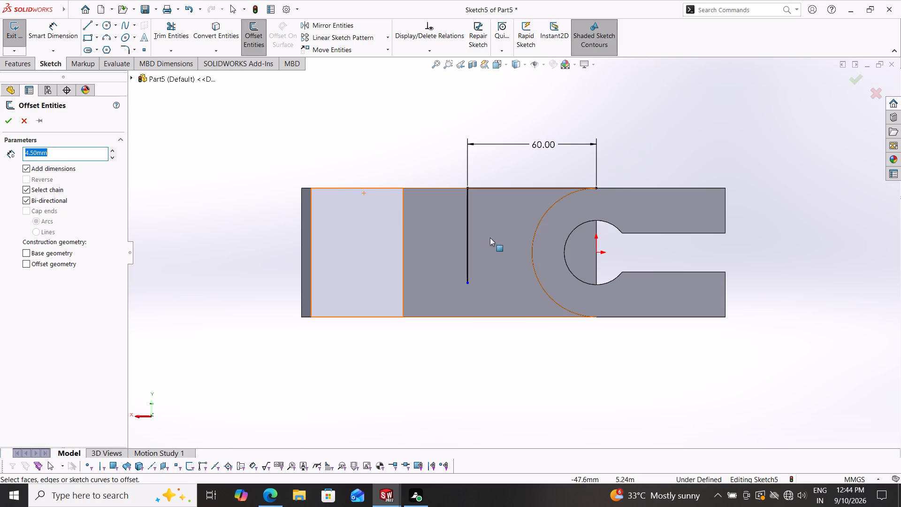
click(467, 229)
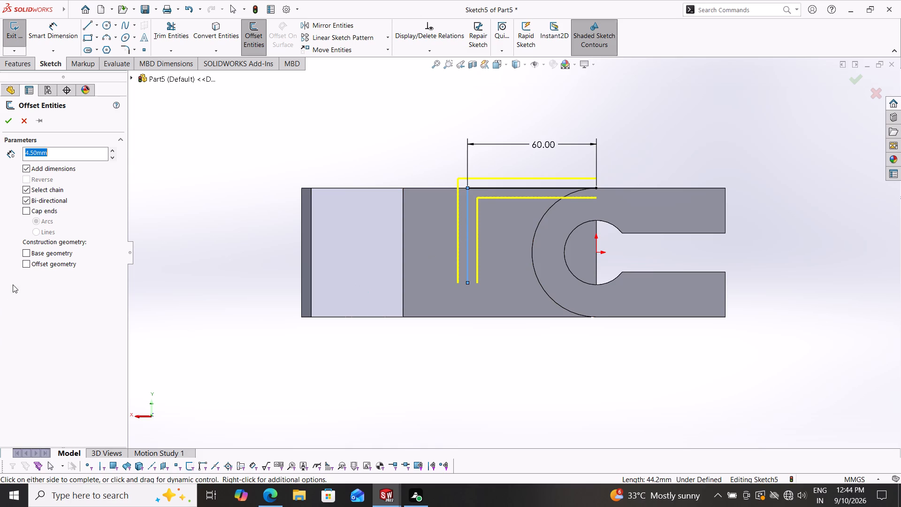
key(9)
key(Return)
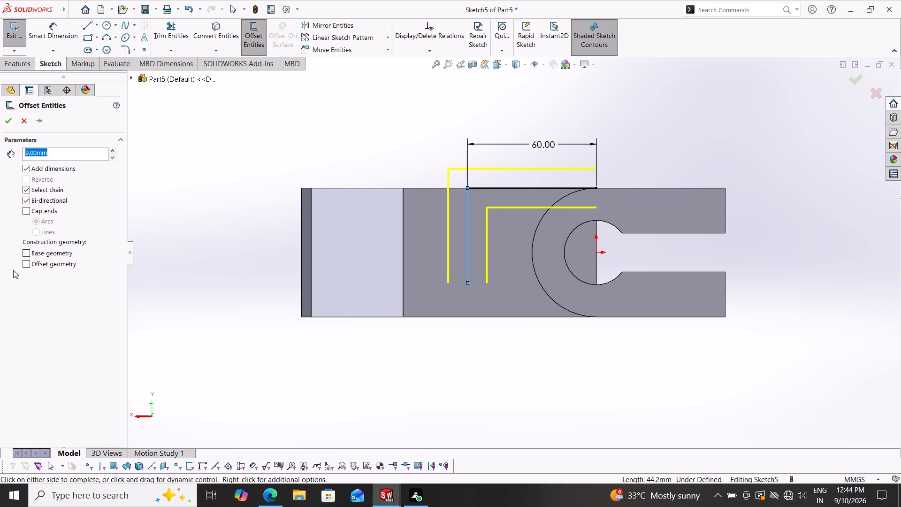
click(11, 119)
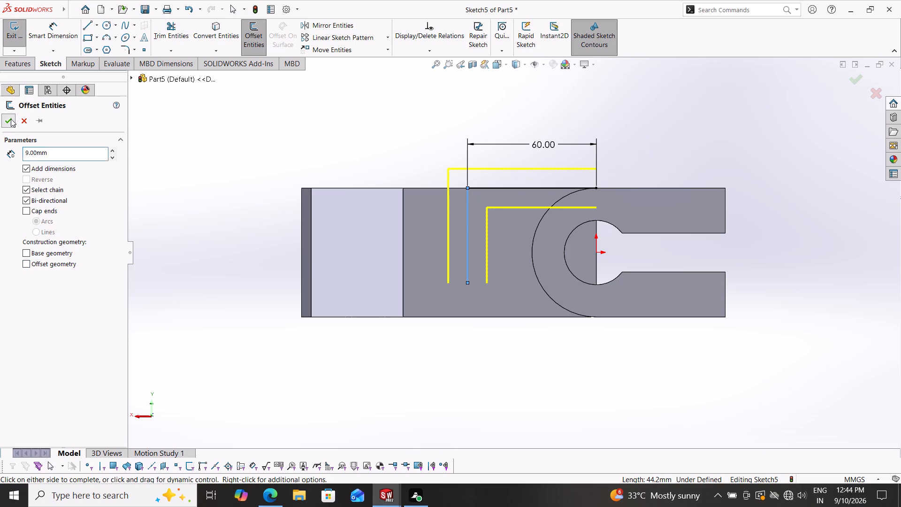
Trim away the two horizontal offset lines, keeping both vertical offset lines.
click(178, 38)
drag(511, 231, 509, 200)
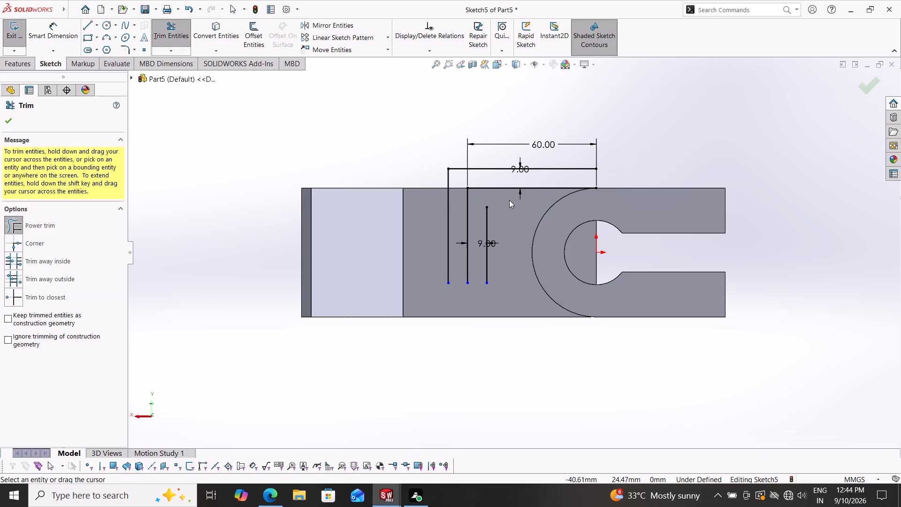
drag(496, 156, 500, 173)
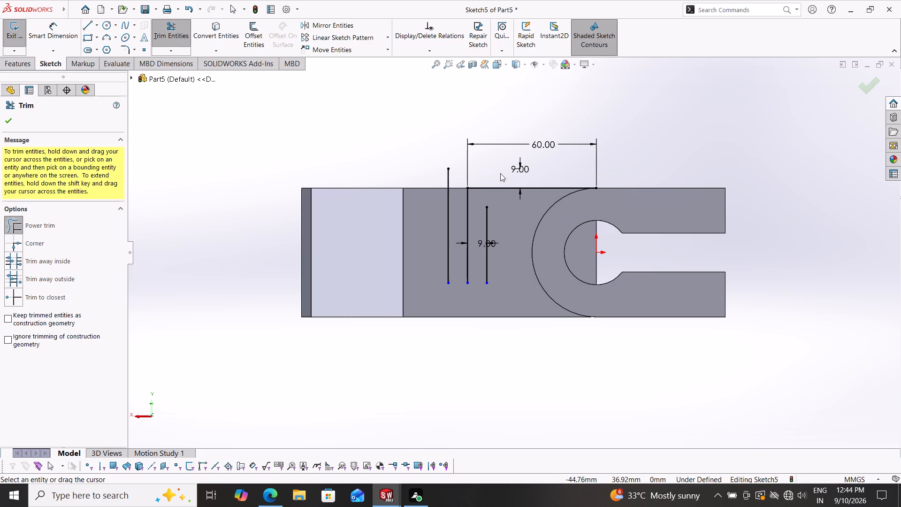
drag(434, 177, 455, 175)
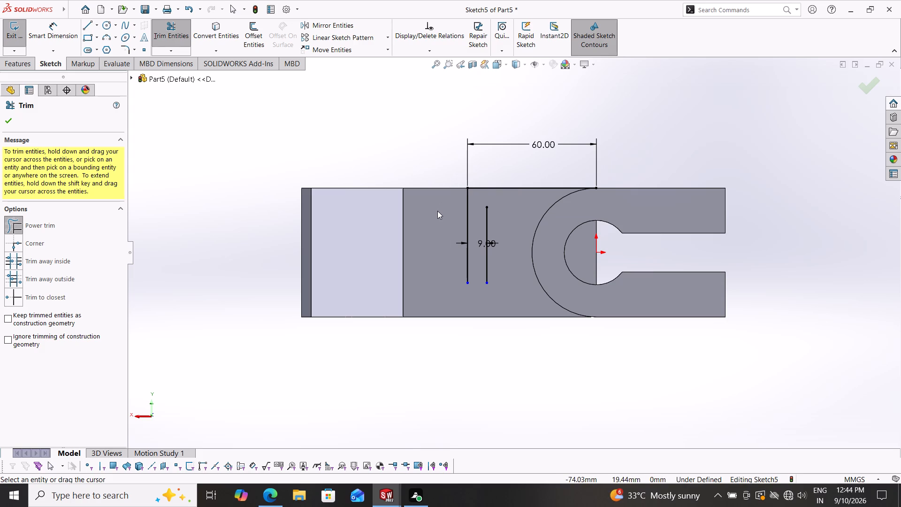
key(ctrl+z)
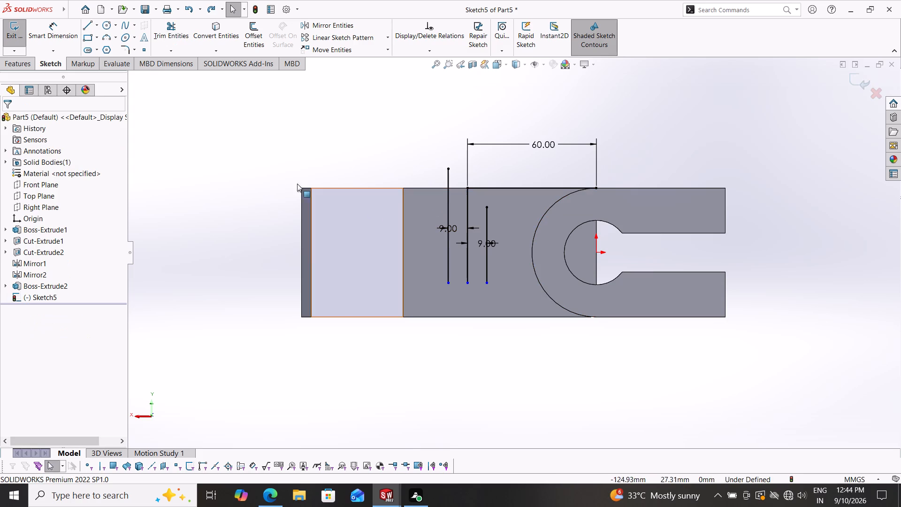
Convert the upper long edge of the arm's straight section into a sketch line.
click(205, 38)
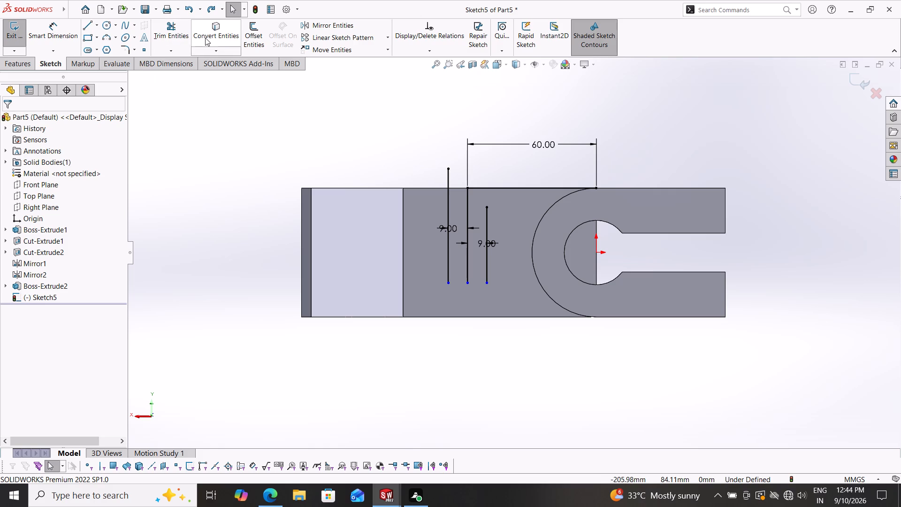
click(413, 187)
click(8, 117)
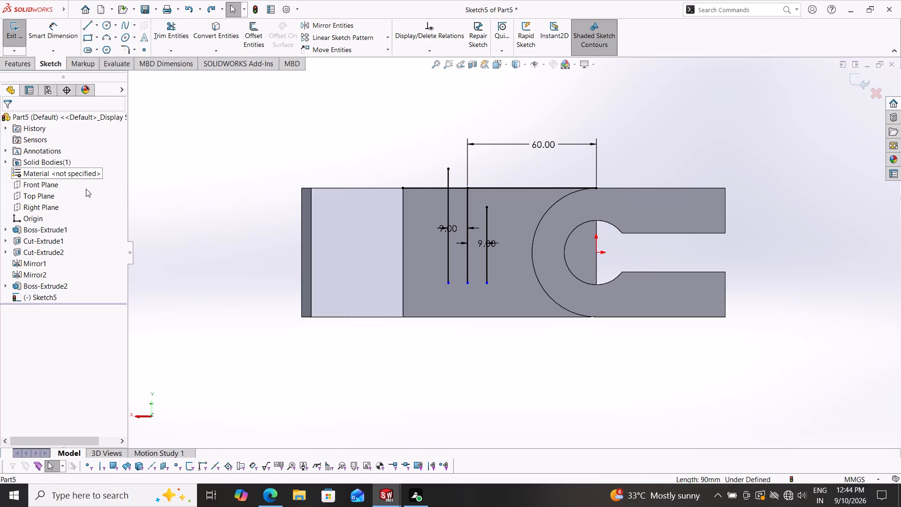
Trim the part of the outer vertical offset line that extends beyond the arm's upper edge.
click(174, 26)
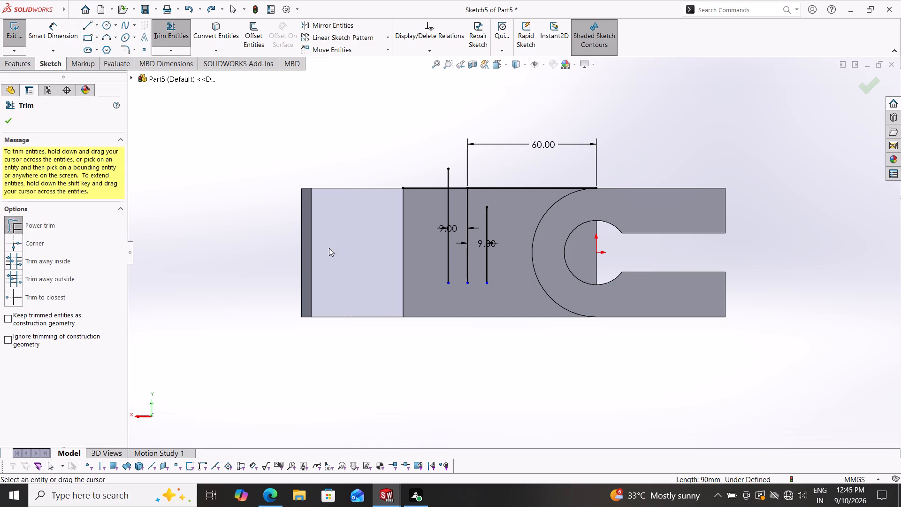
drag(455, 172, 443, 172)
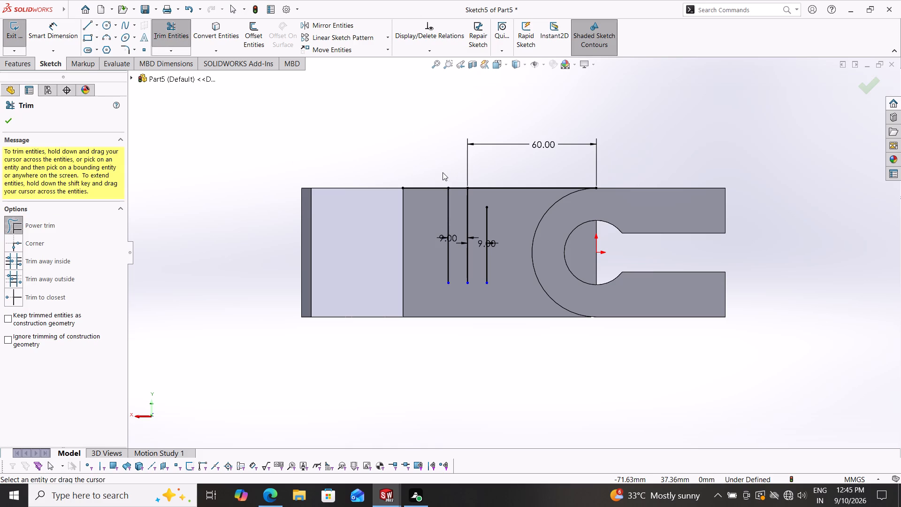
key(Escape)
key(Escape)
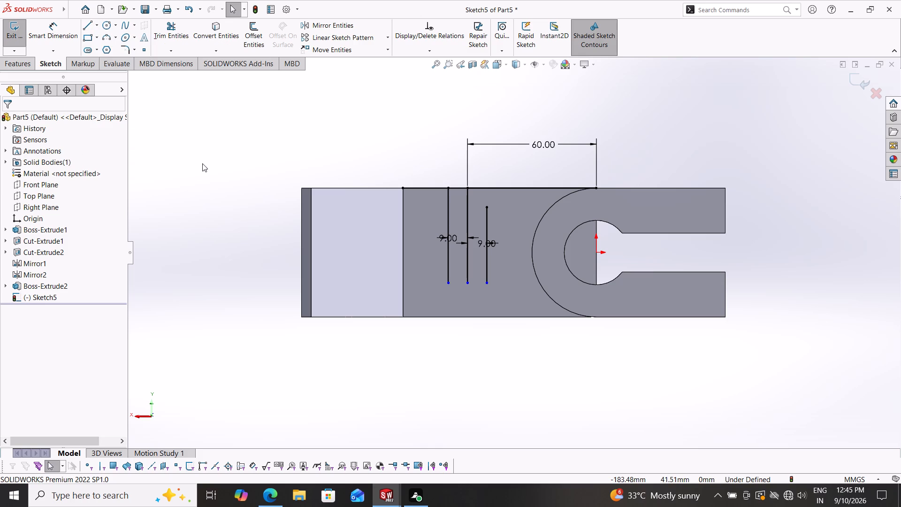
Draw a 9 mm vertical line from the inner offset line's upper end to the arm's upper edge.
click(89, 26)
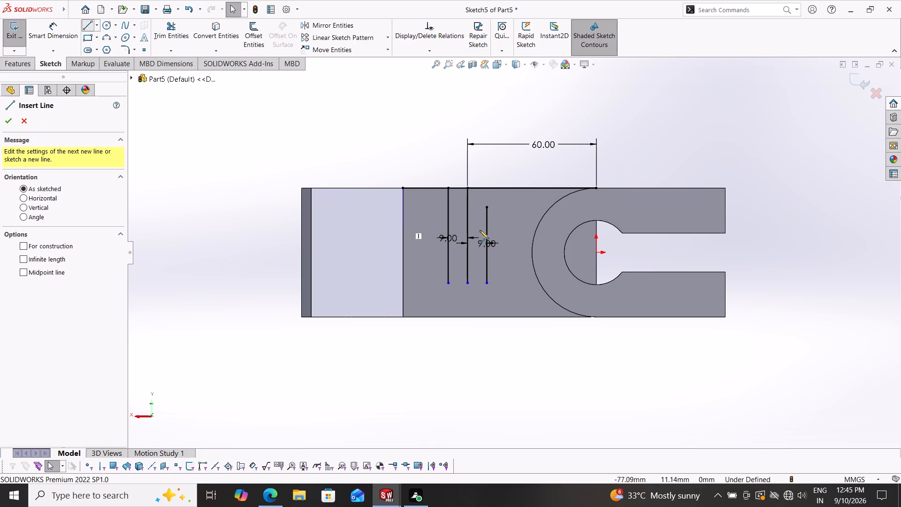
click(488, 207)
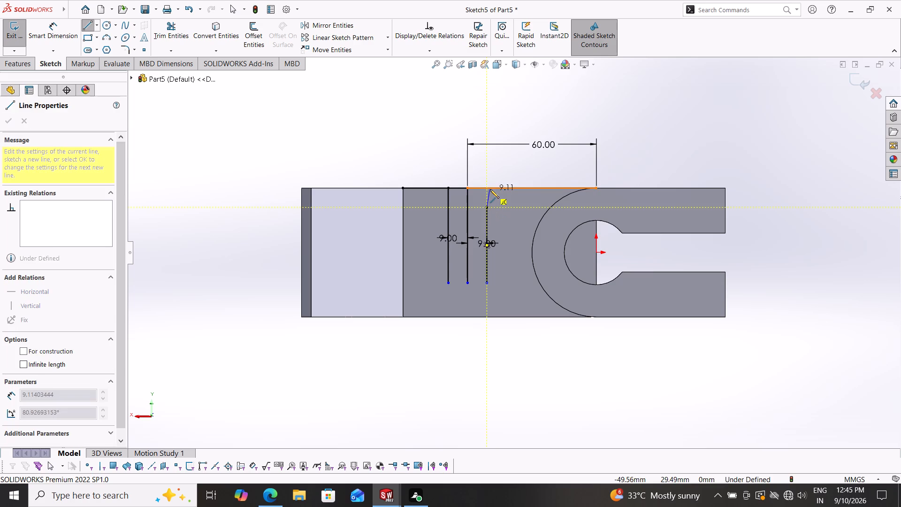
click(488, 187)
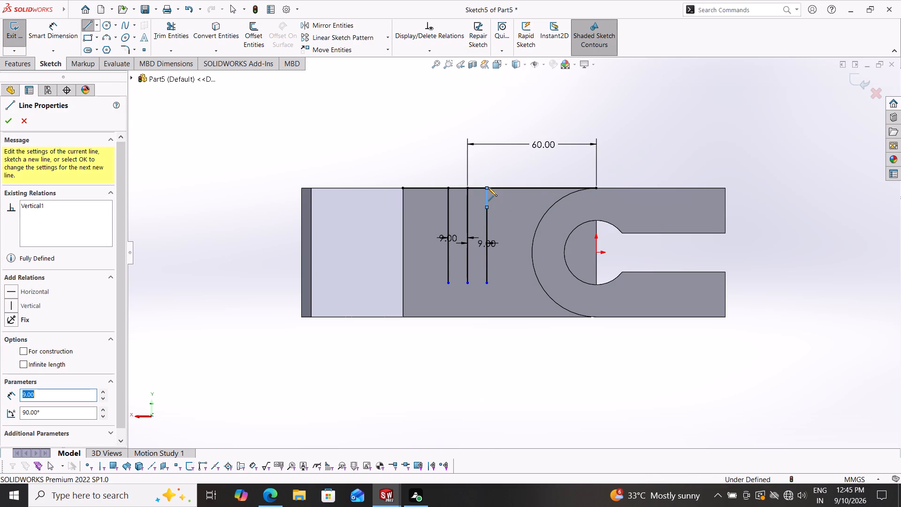
key(Escape)
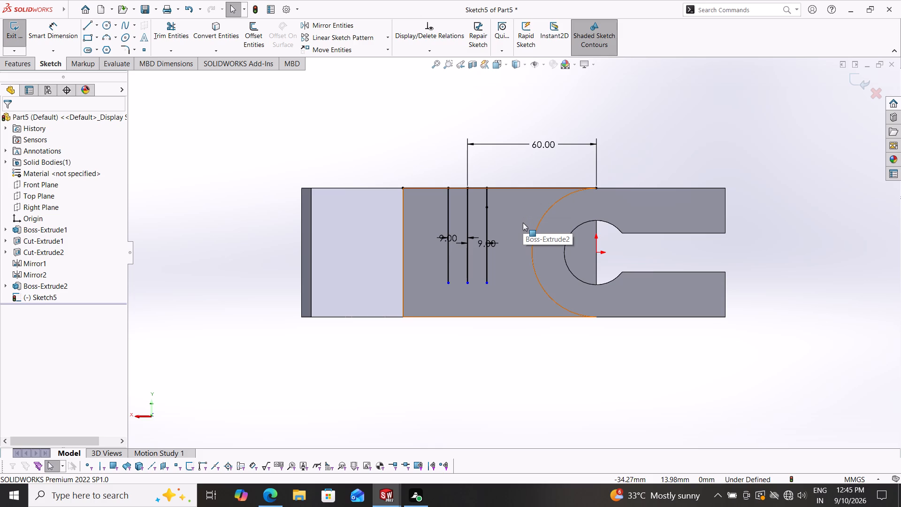
Dimension the middle vertical line's lower endpoint 30 mm from the arm's lower long edge.
click(47, 27)
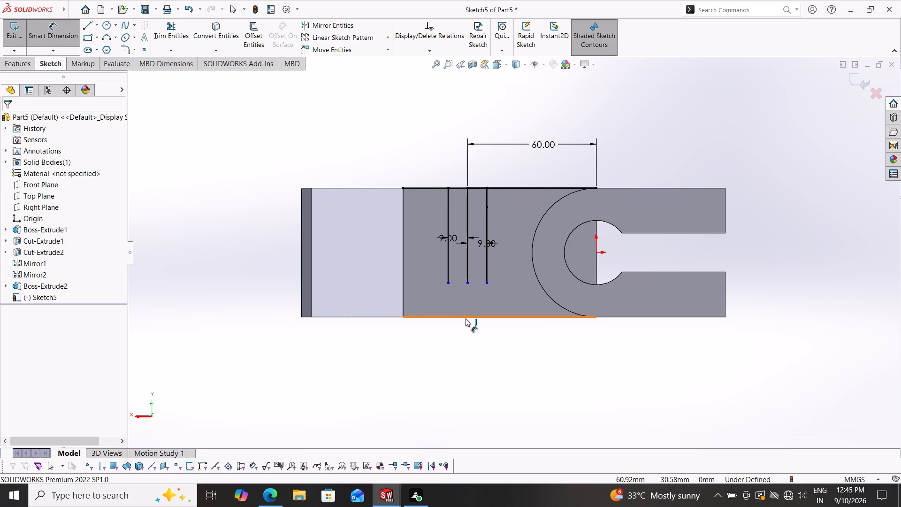
click(466, 318)
click(469, 286)
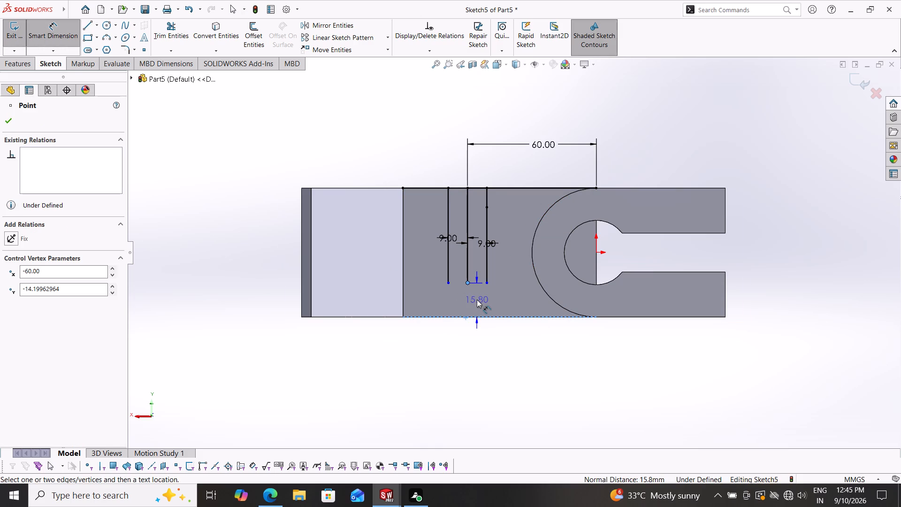
click(477, 300)
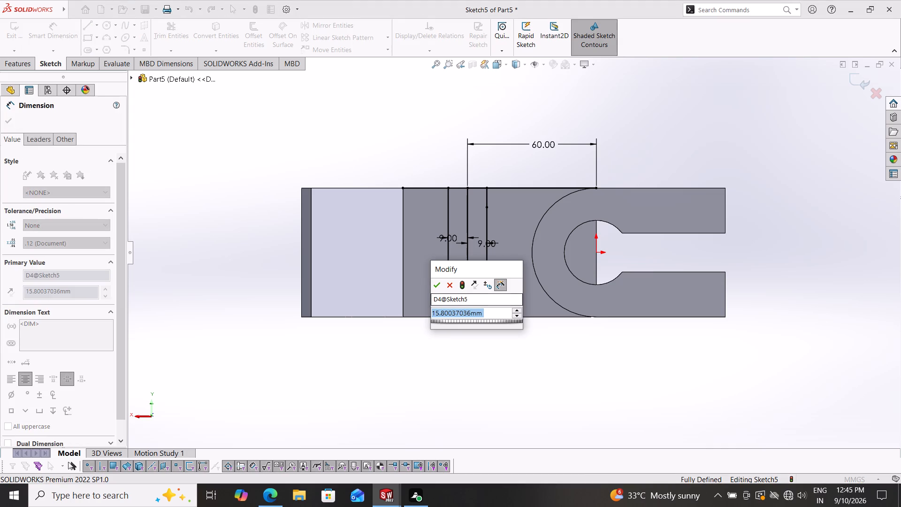
text(30)
key(Return)
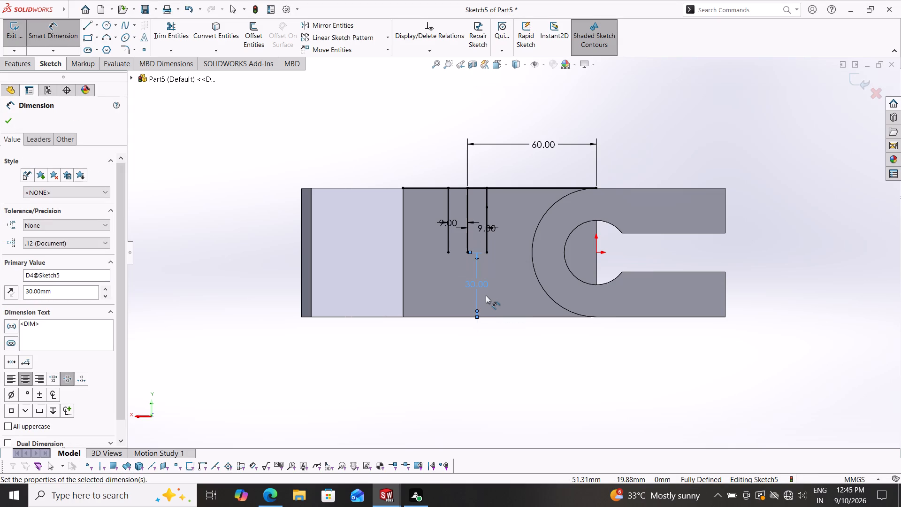
Draw a 9 mm radius circle centred on the middle line's lower end, reaching the offset lines' lower ends.
click(107, 25)
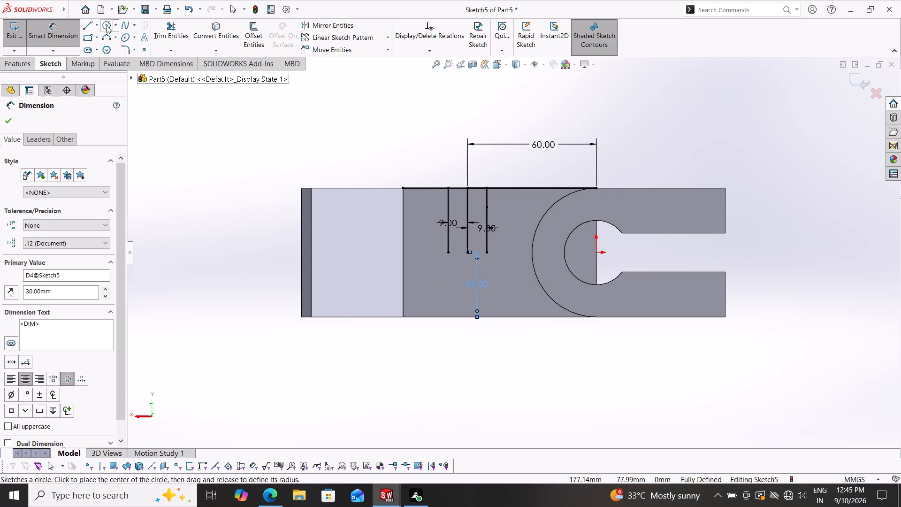
click(470, 253)
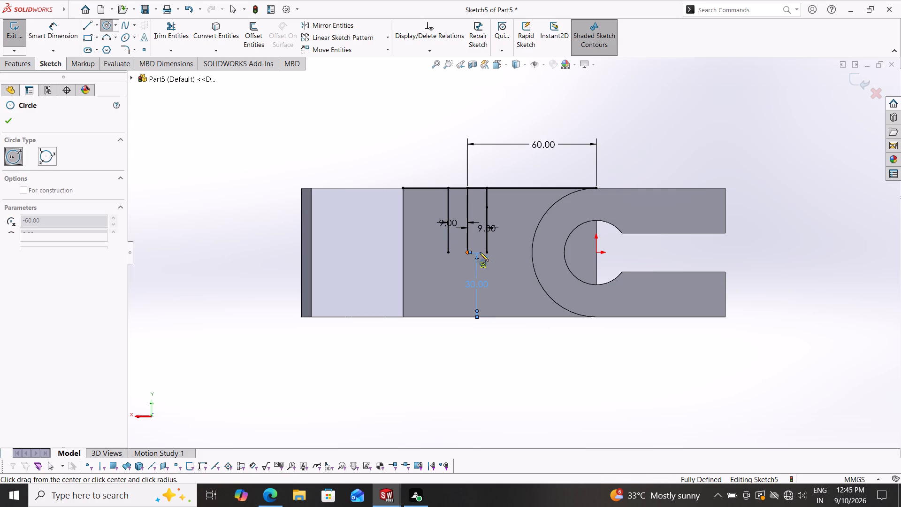
click(488, 251)
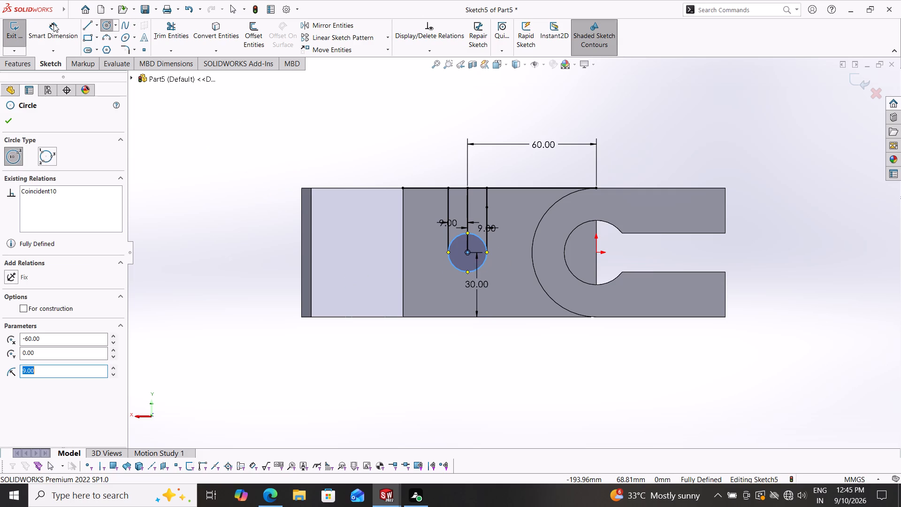
Trim away the circle's upper half between the two offset lines, leaving the lower arc as the slot's rounded end.
click(175, 27)
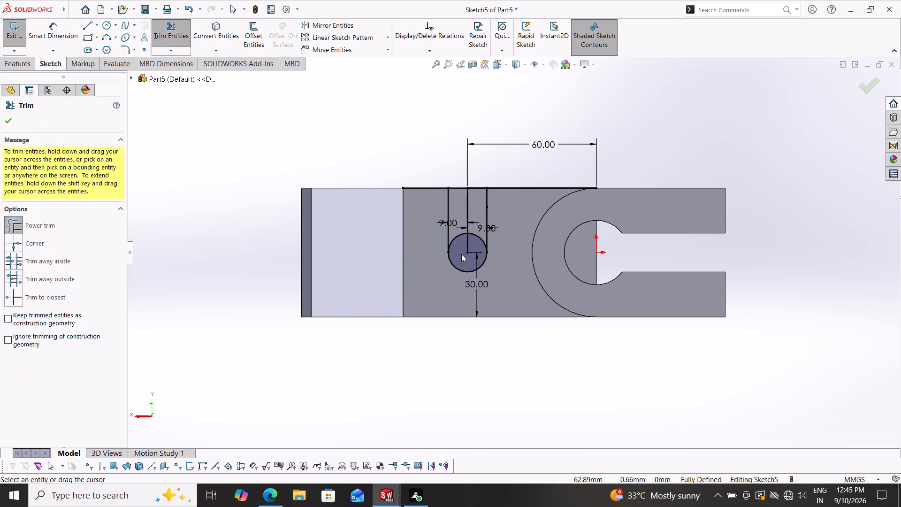
drag(461, 246, 459, 232)
drag(474, 245, 482, 231)
drag(473, 237, 477, 231)
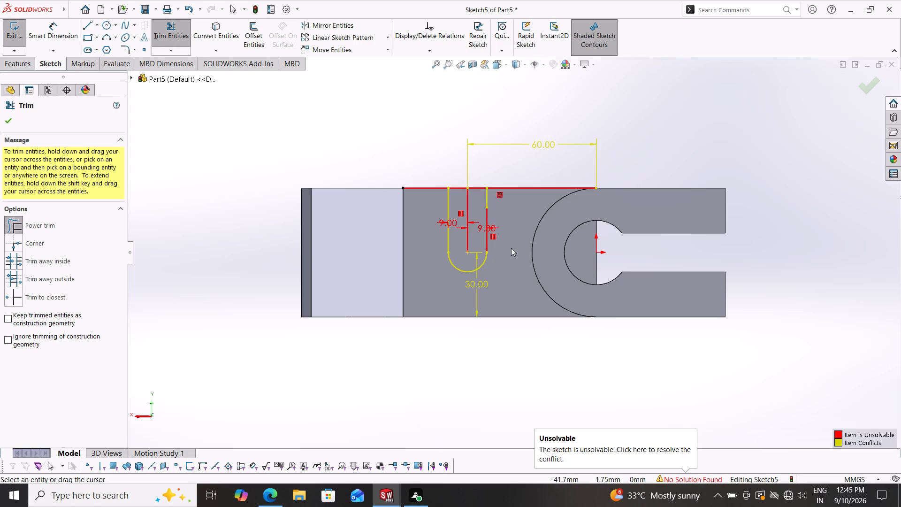
Delete the conflicting 9 mm offset dimension between the middle line and the slot side nearer the U-shaped part.
key(Escape)
key(Escape)
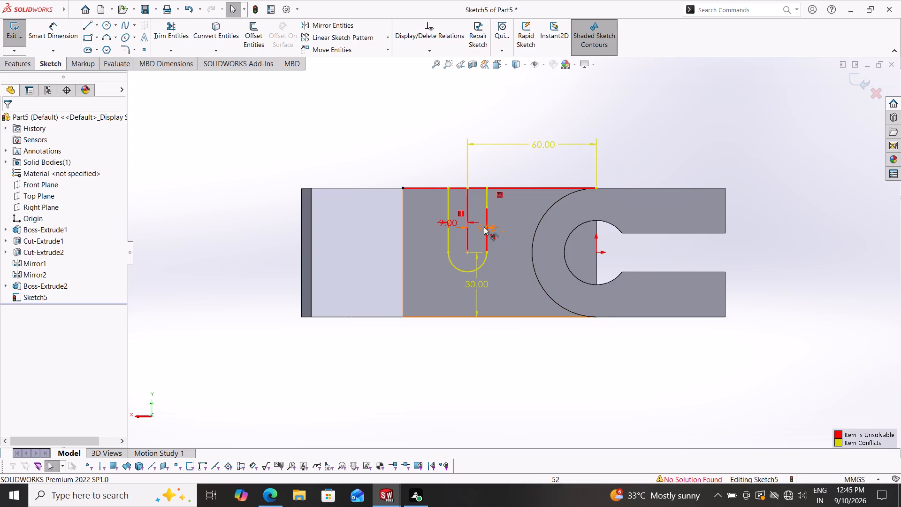
click(479, 225)
key(Insert)
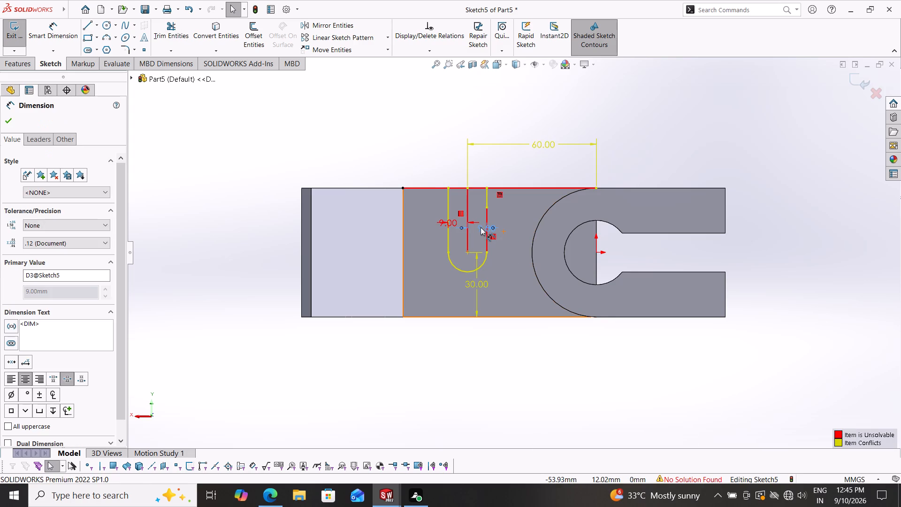
key(Delete)
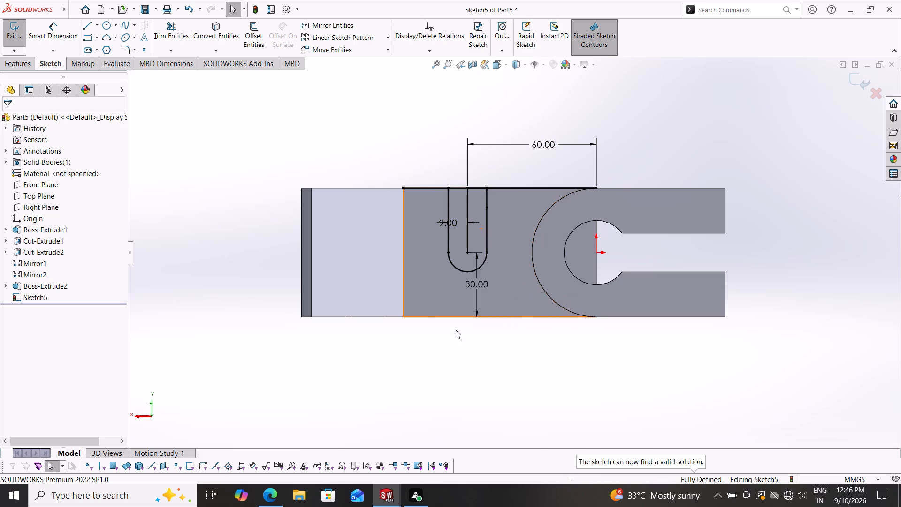
Convert the slot's middle vertical line to construction geometry.
click(466, 240)
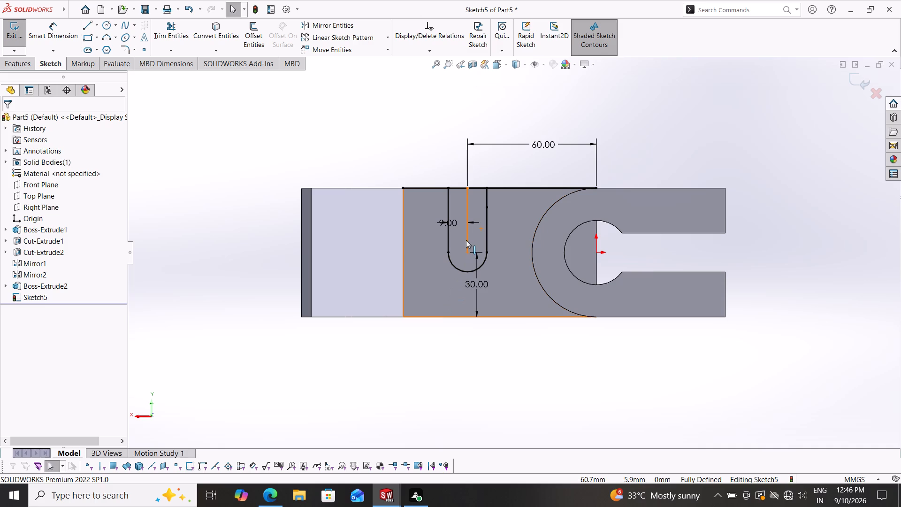
click(53, 299)
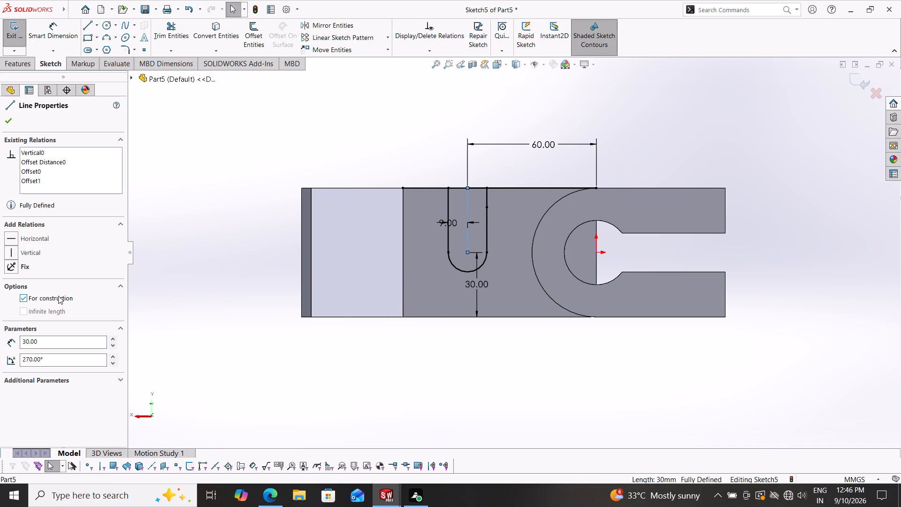
click(10, 120)
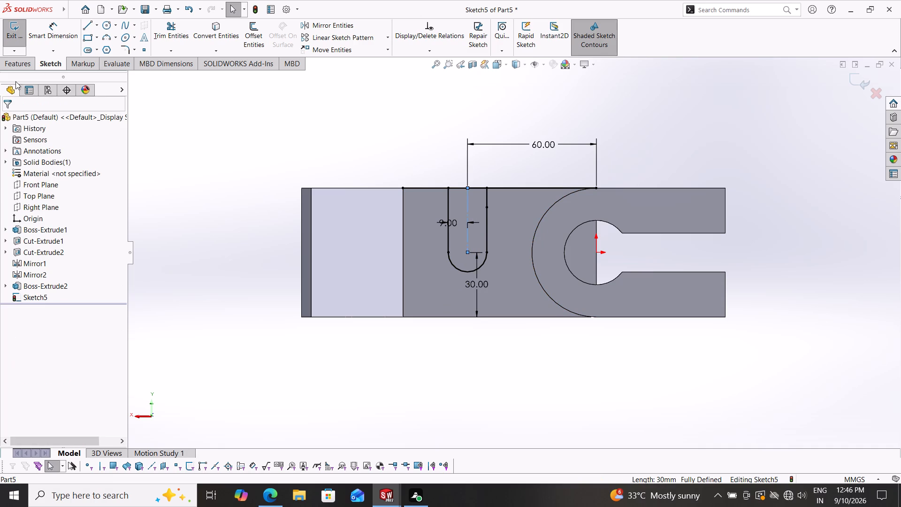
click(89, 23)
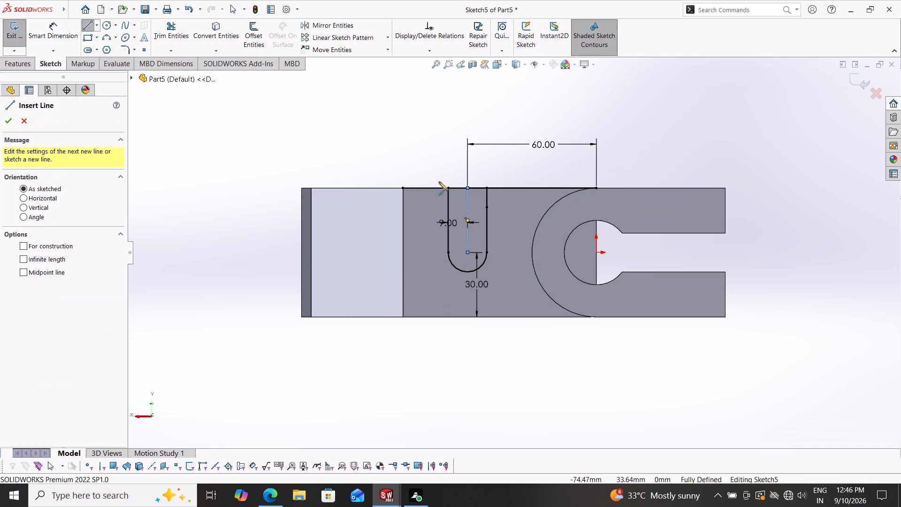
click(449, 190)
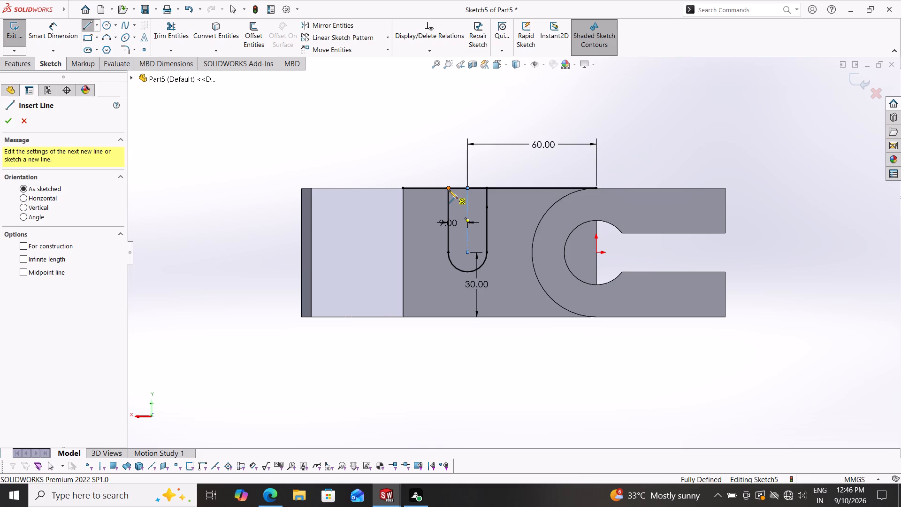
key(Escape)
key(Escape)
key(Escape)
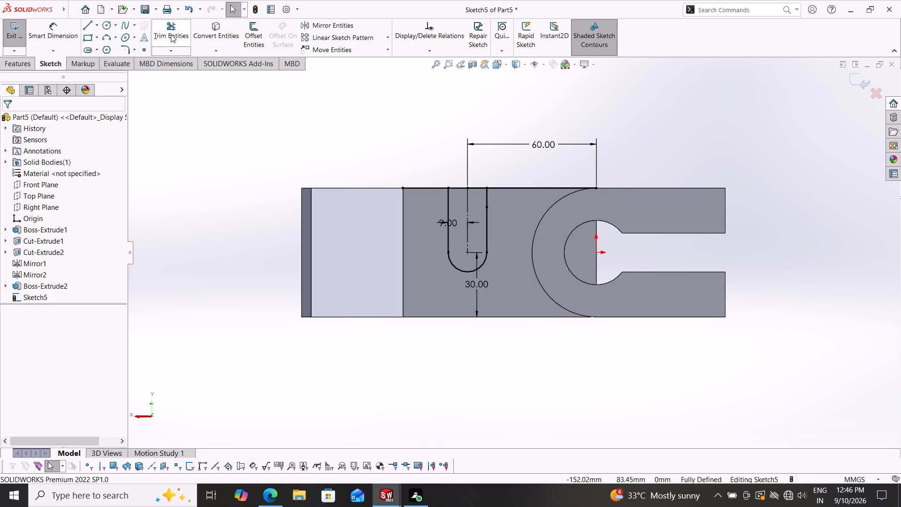
Trim the upper edge line on both sides of the slot, leaving only the segment that closes the slot profile.
click(171, 34)
drag(422, 204, 422, 164)
drag(539, 204, 536, 192)
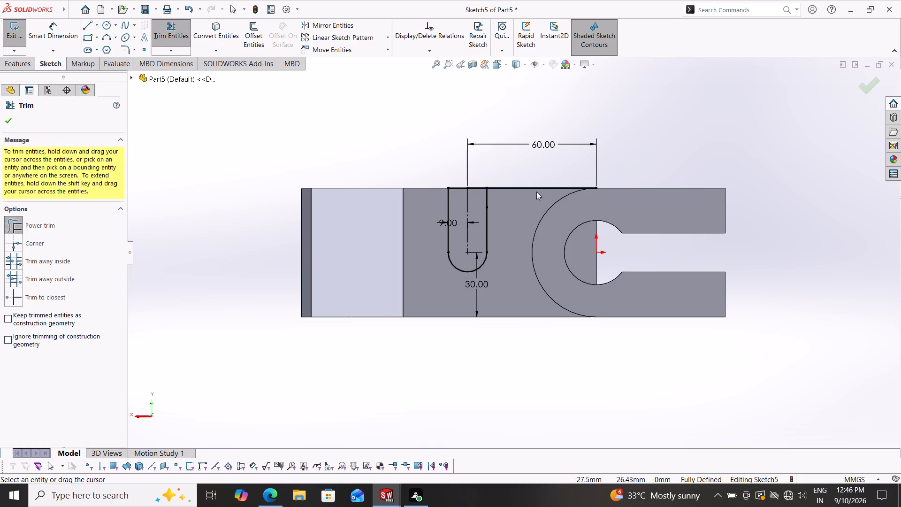
drag(536, 192, 534, 178)
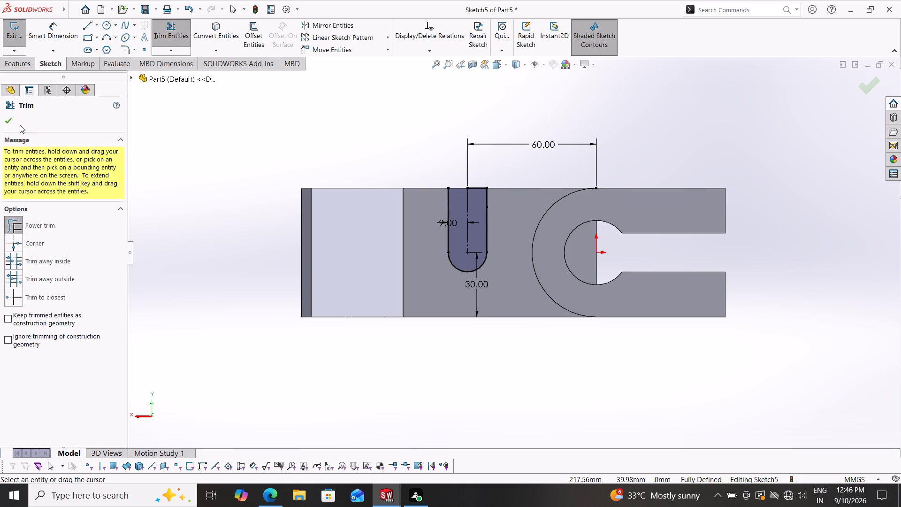
click(11, 118)
Cut the closed slot profile through the arm with a 60 mm Mid Plane extruded cut.
click(15, 65)
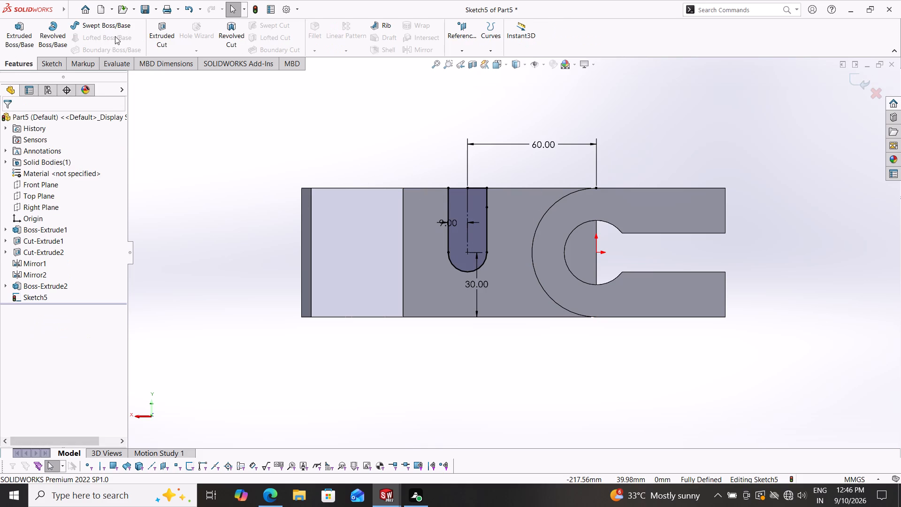
click(165, 31)
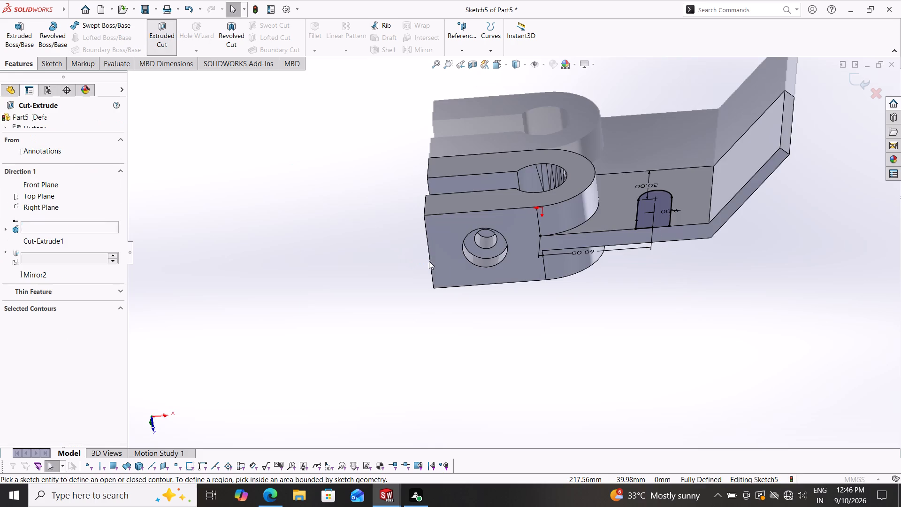
click(649, 206)
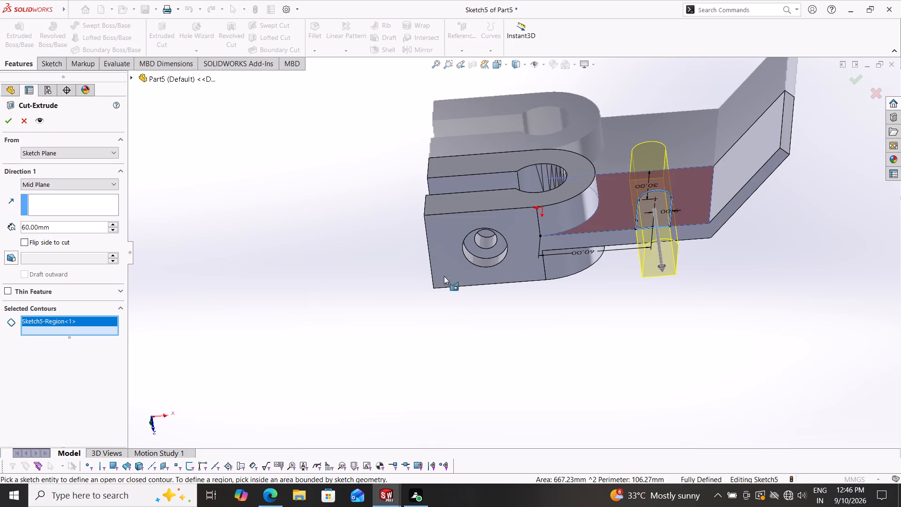
click(4, 123)
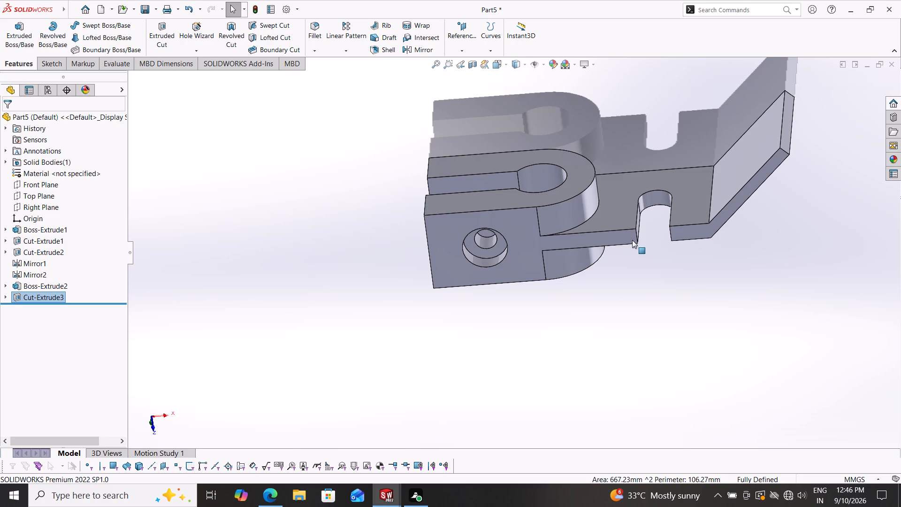
Start a sketch on the arm's angled face and draw a horizontal line about 61 mm long from the bend edge's midpoint past the free end.
click(749, 153)
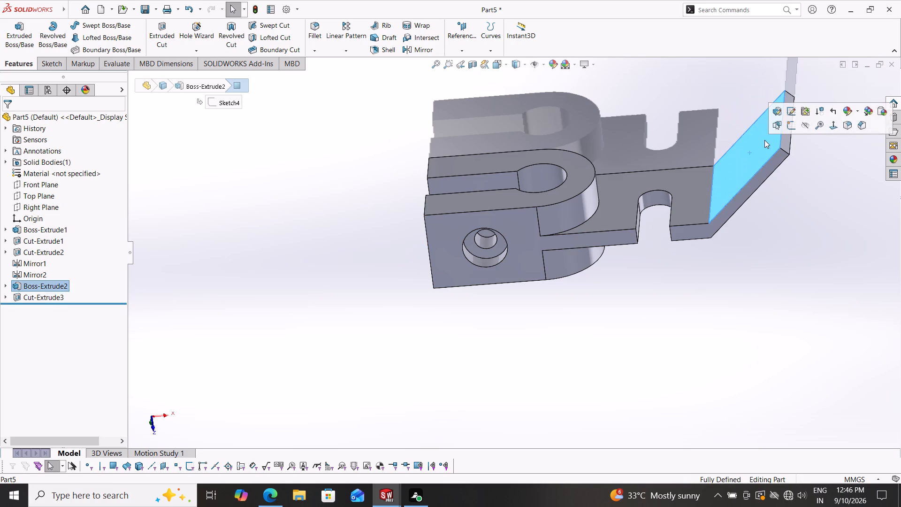
click(796, 123)
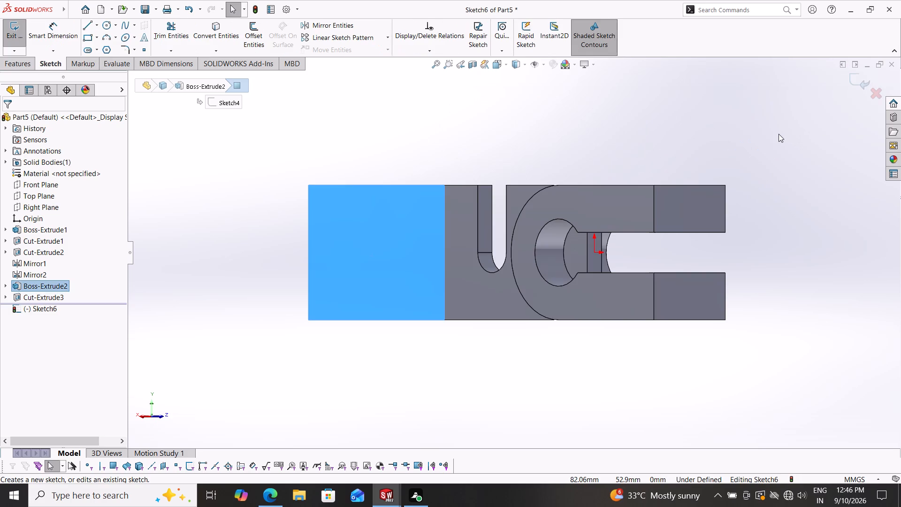
key(Escape)
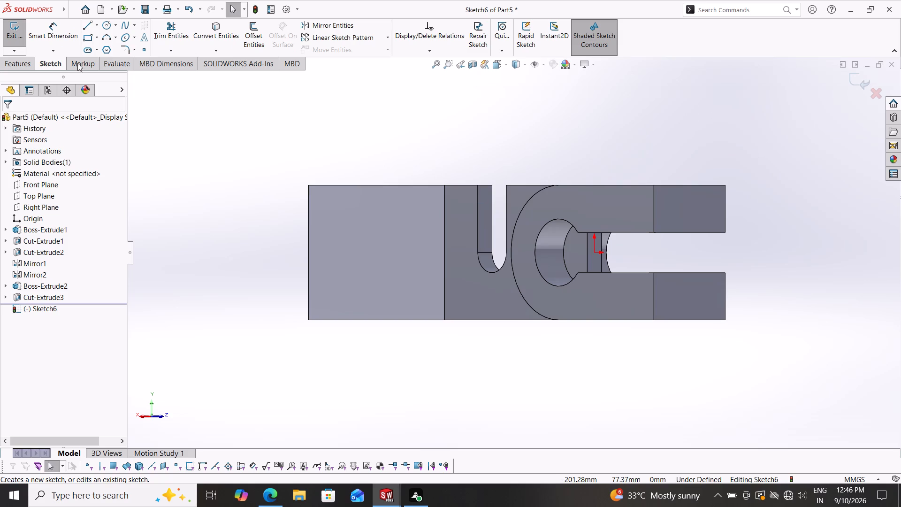
click(85, 25)
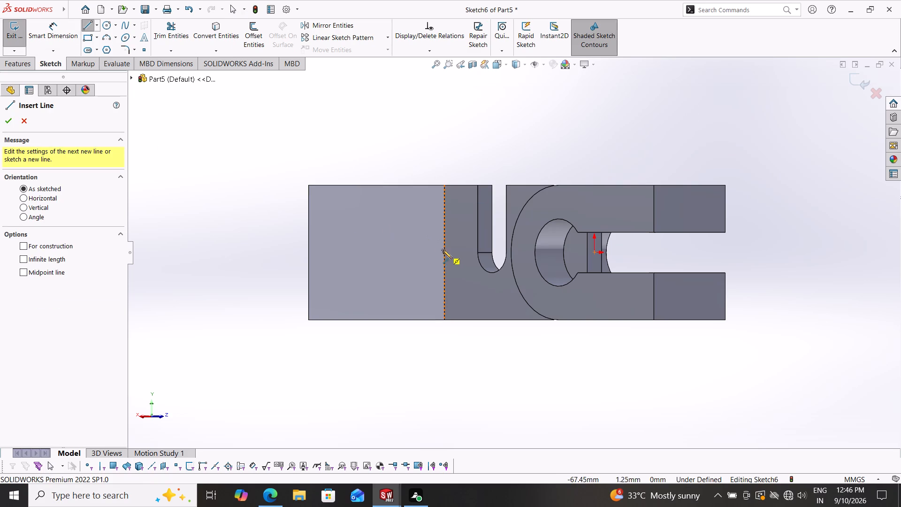
click(445, 252)
click(306, 253)
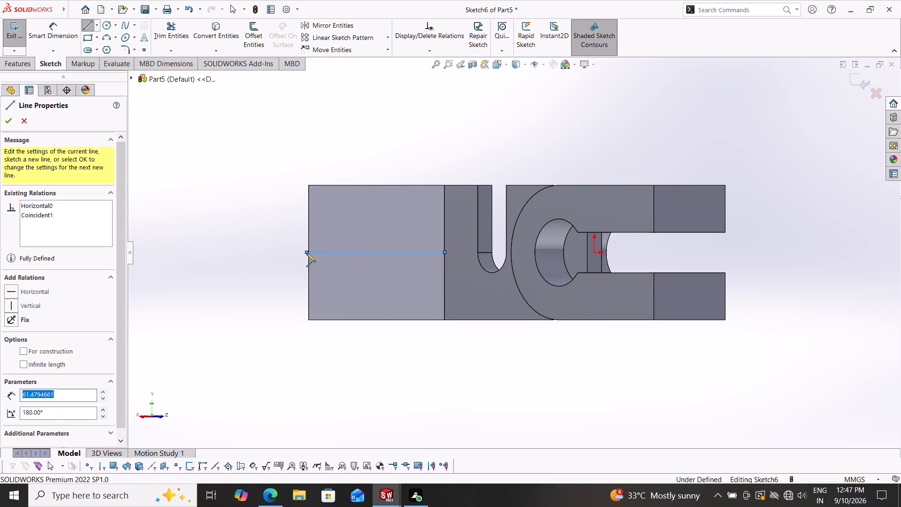
key(Escape)
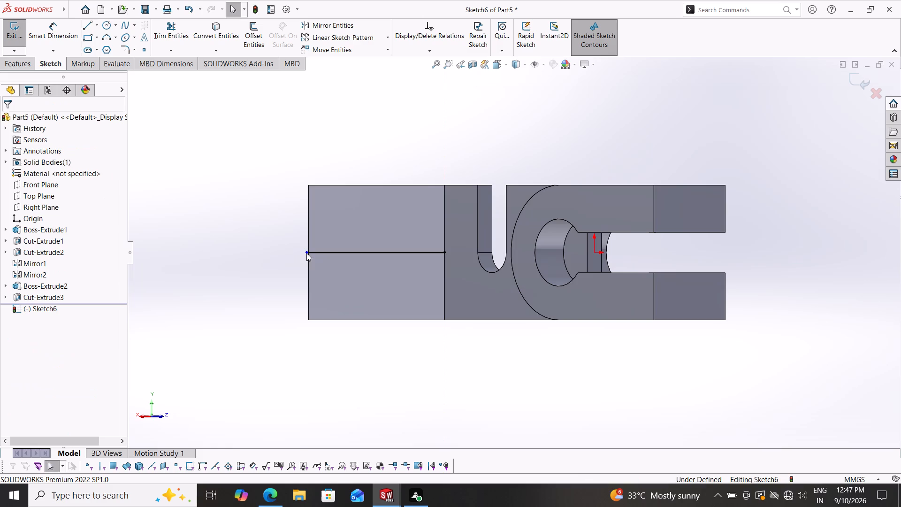
Convert the angled face's free end edge into a sketch line.
scroll(334, 252, down, 4)
scroll(335, 254, up, 1)
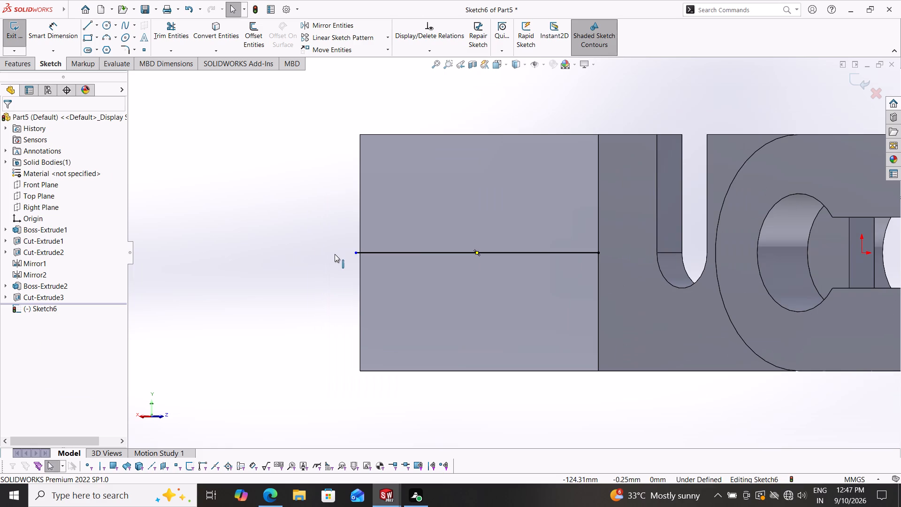
click(221, 24)
click(359, 278)
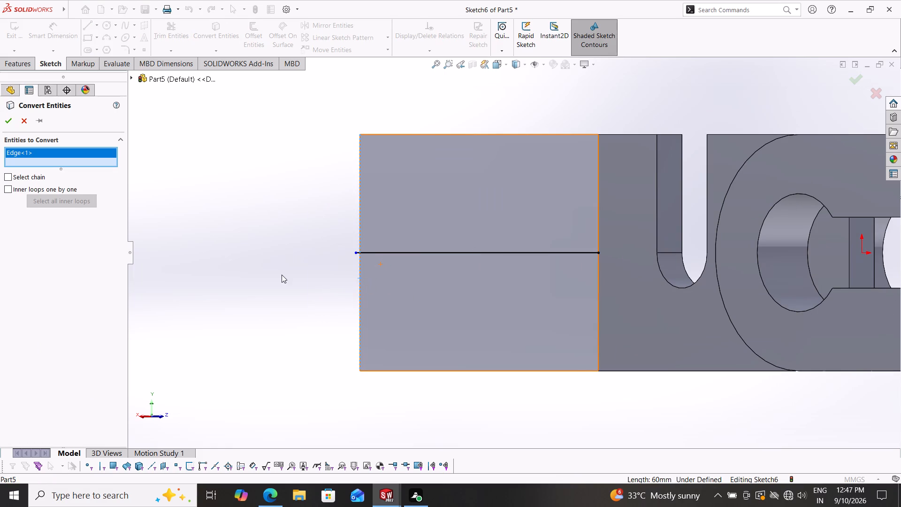
click(5, 121)
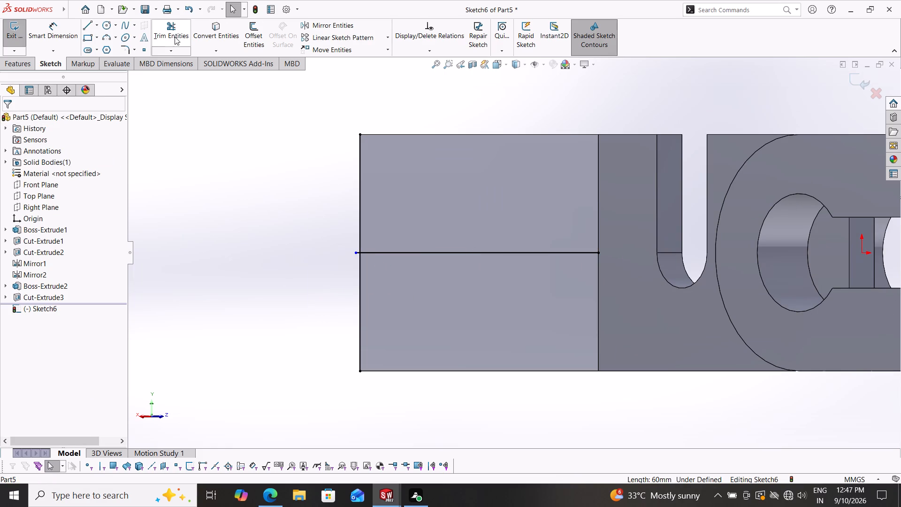
Trim the short piece of the horizontal line that overhangs the free end edge.
click(175, 34)
scroll(370, 256, down, 3)
drag(374, 258, 374, 246)
click(5, 120)
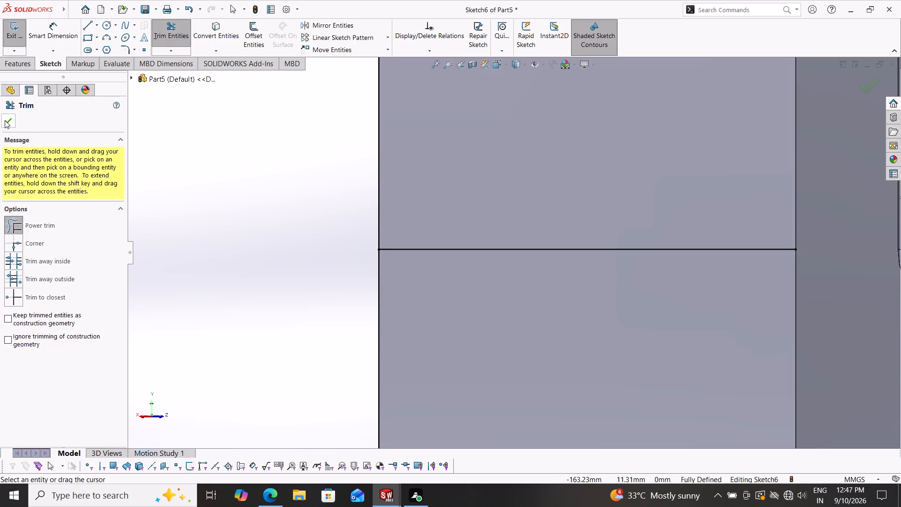
Draw a circle of about 7.9 mm radius centred on the horizontal line near the arm's free end.
scroll(577, 363, up, 3)
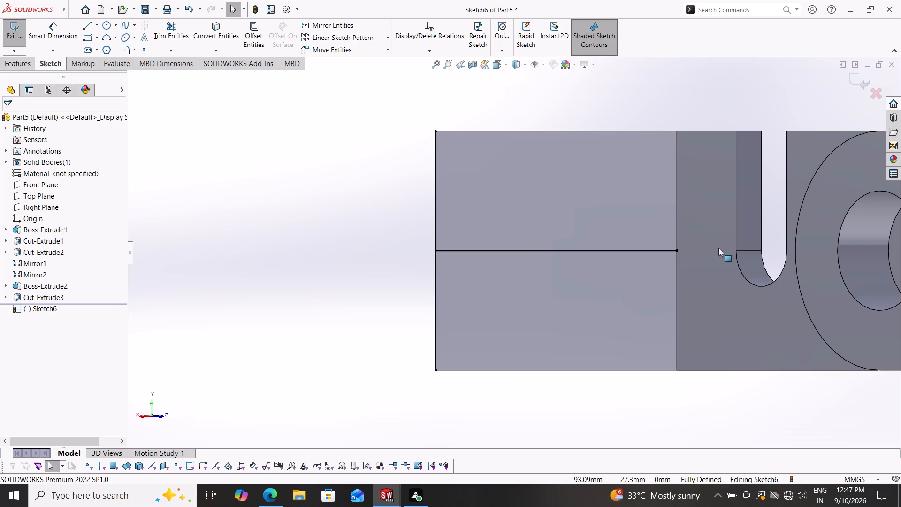
click(105, 25)
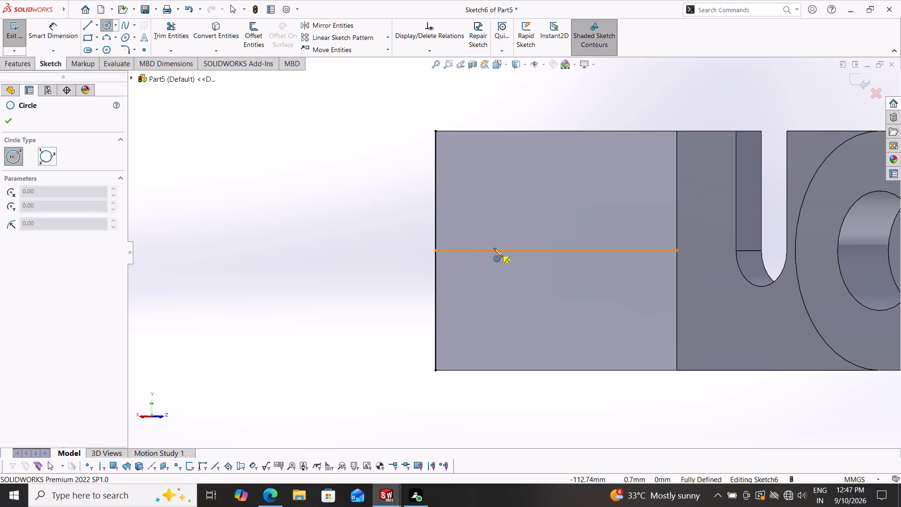
click(497, 250)
click(517, 276)
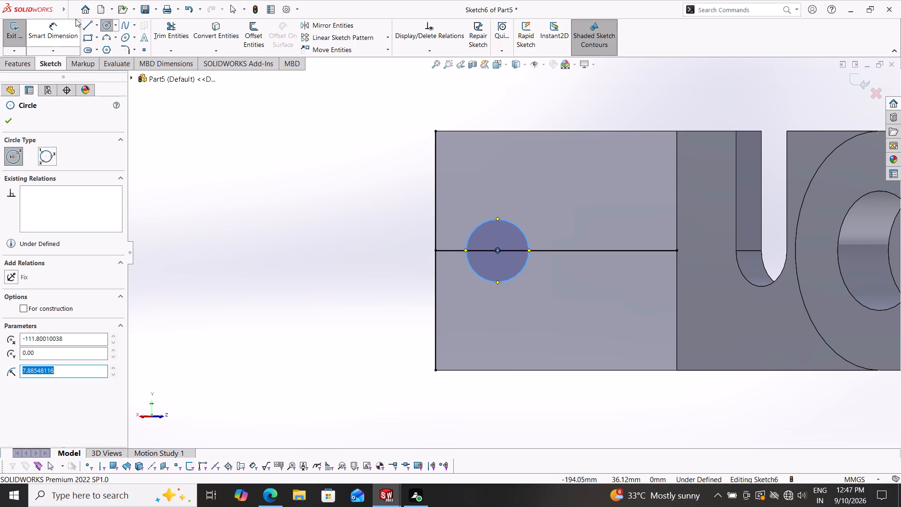
Dimension the circle's centre 15 mm from the horizontal line's endpoint on the free end edge.
click(56, 29)
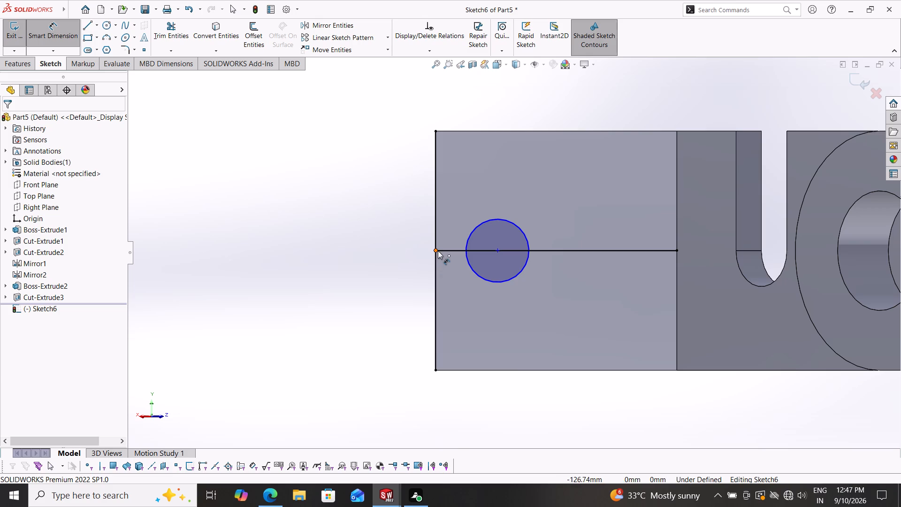
click(438, 251)
click(500, 250)
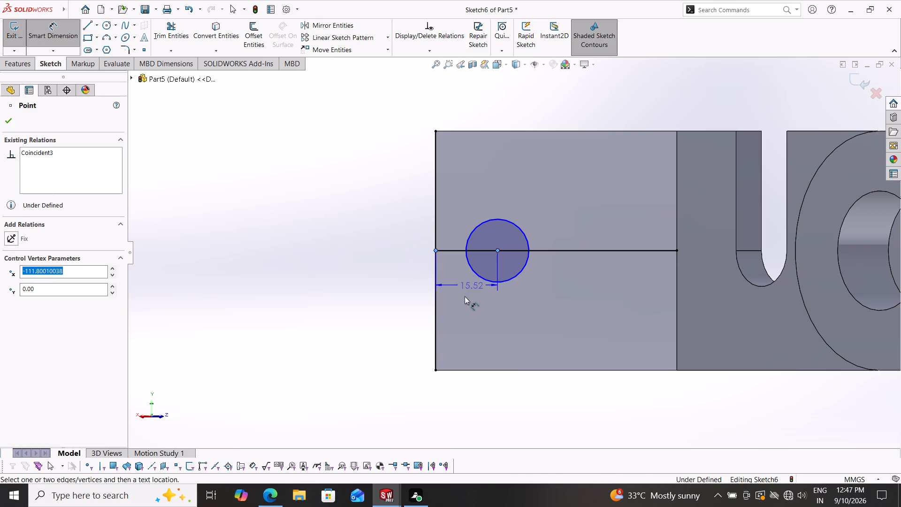
click(460, 316)
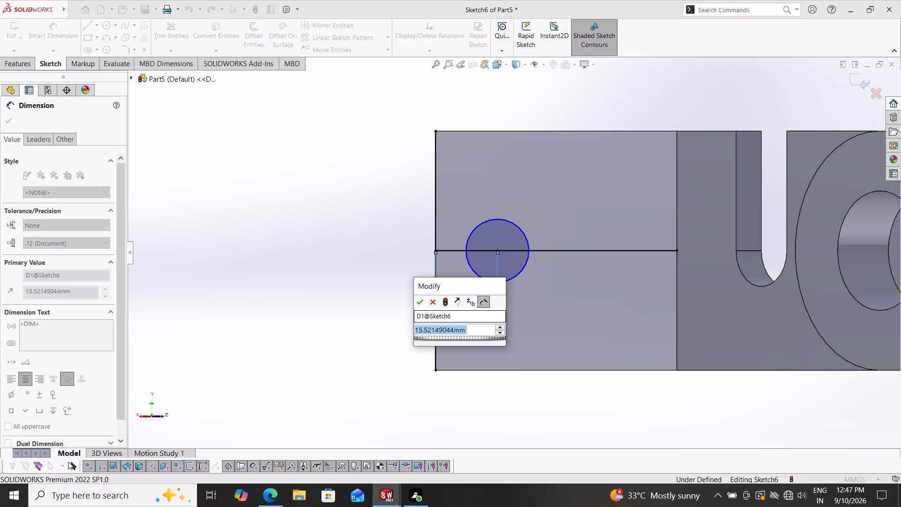
text(15)
key(Return)
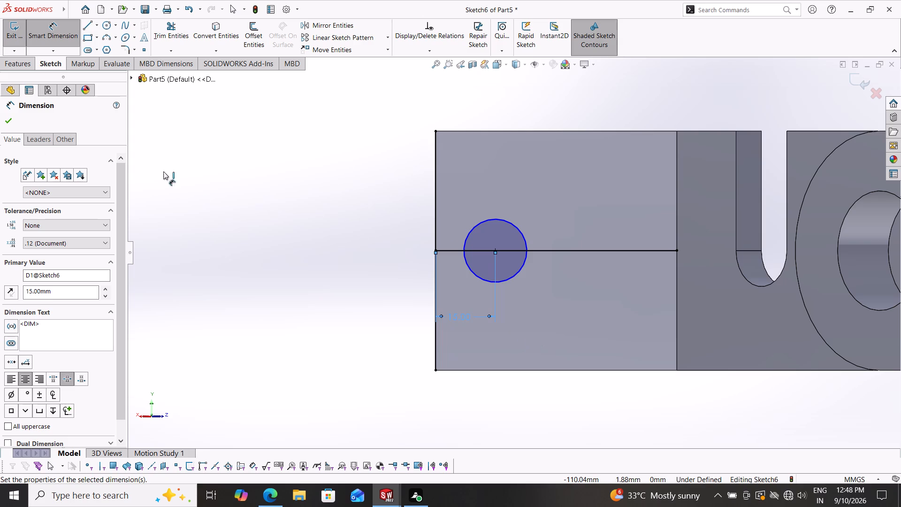
Draw a concentric circle of 30 mm radius around the small circle, reaching the arm's upper long edge.
click(108, 23)
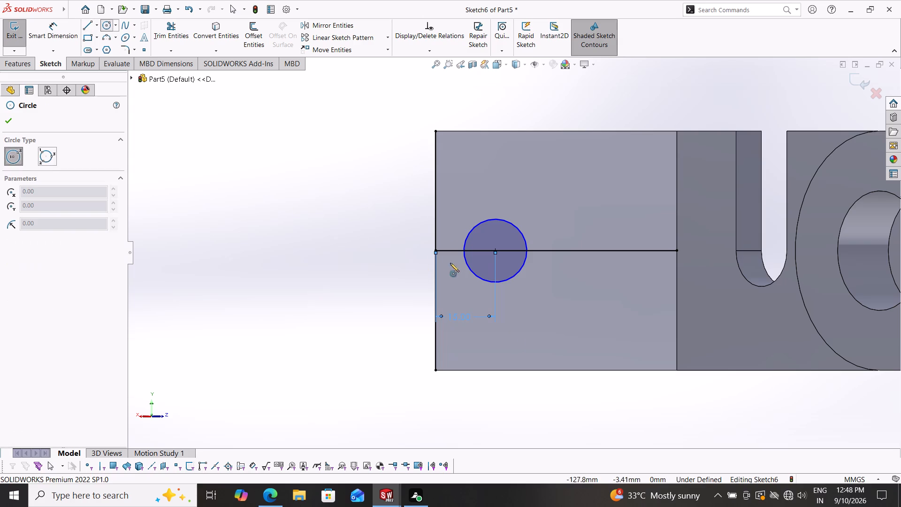
click(495, 252)
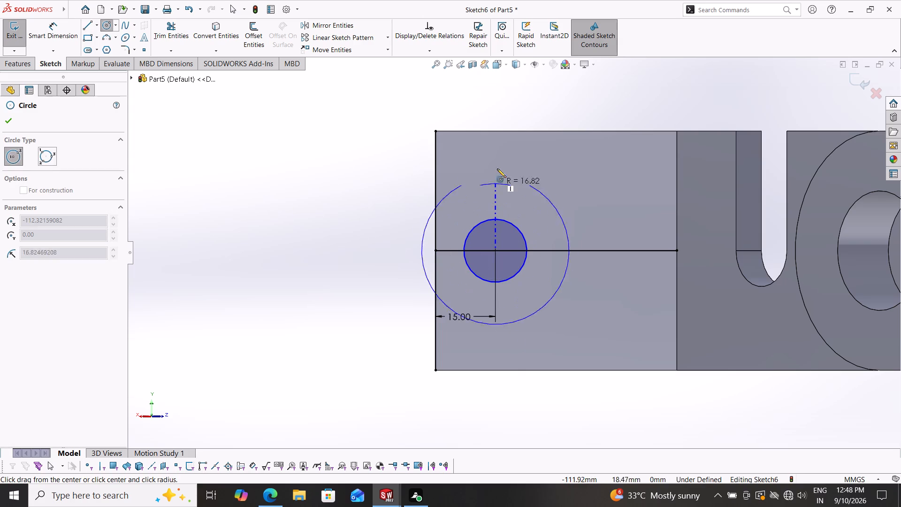
click(495, 131)
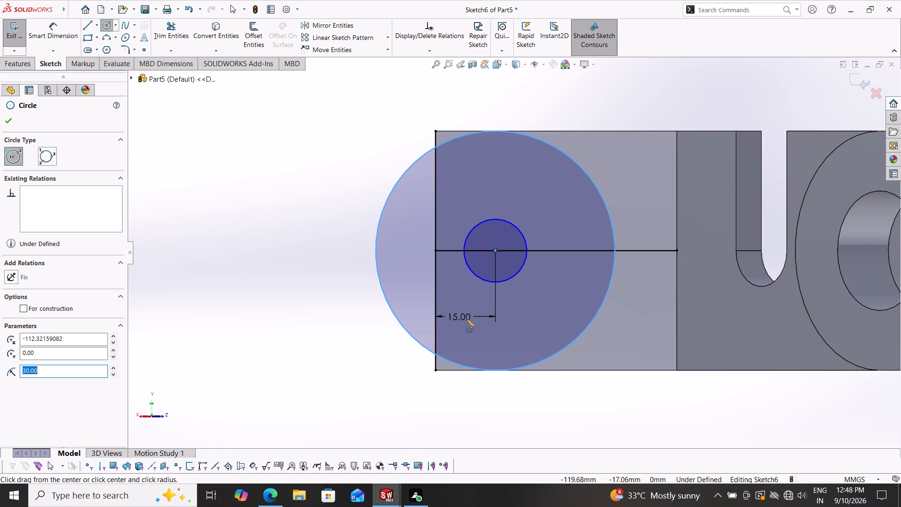
Delete the 15 mm dimension locating the concentric circles' centre from the free end edge.
key(Escape)
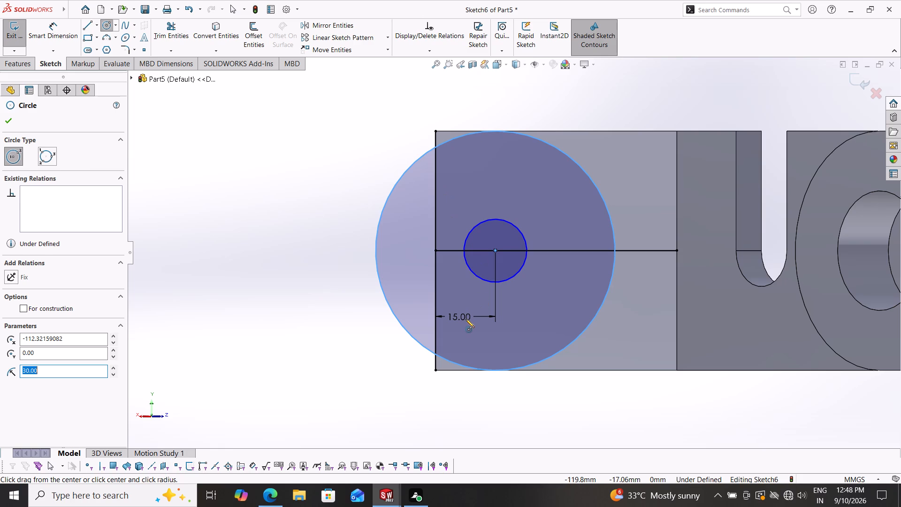
key(Escape)
key(Escape)
click(466, 316)
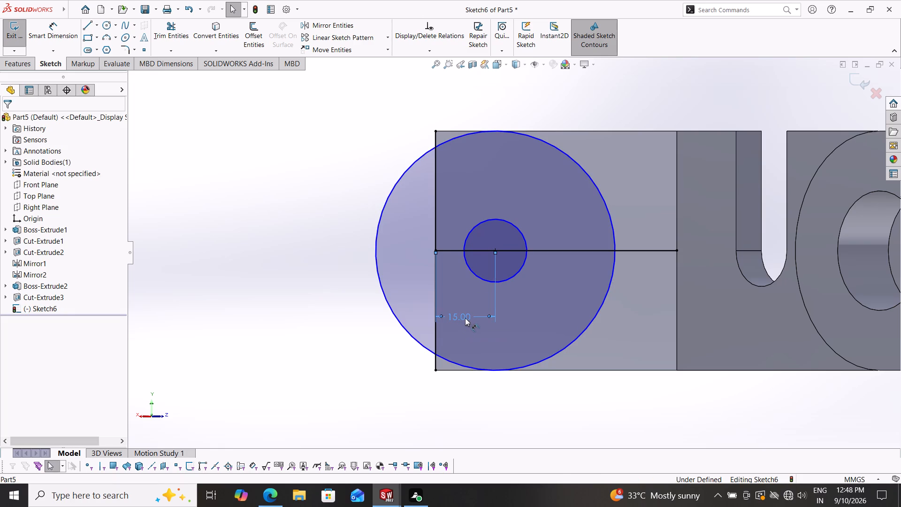
key(Delete)
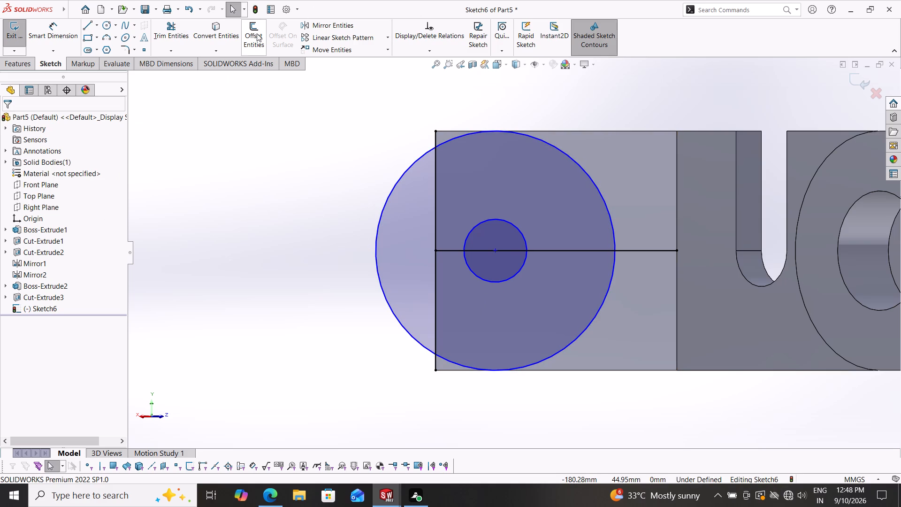
Dimension the circles' centre 38 mm from the horizontal line's endpoint farther from the arm's free end.
click(62, 31)
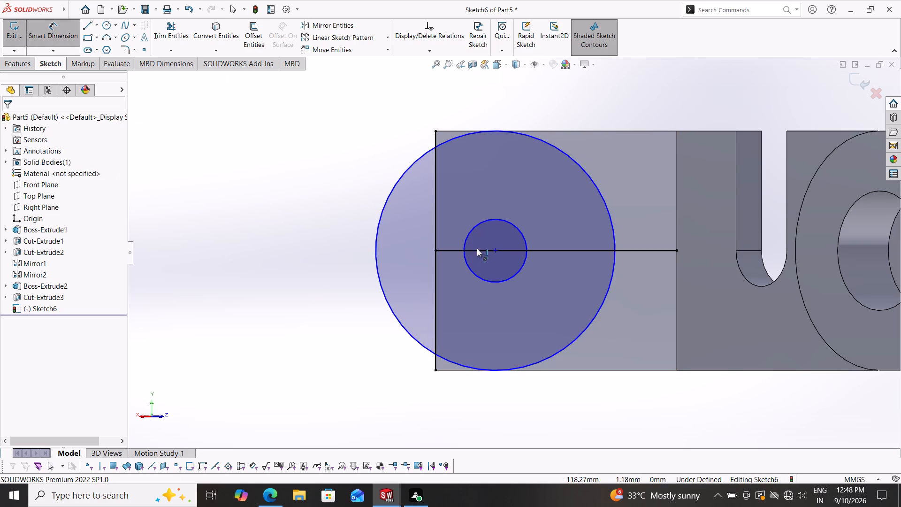
click(494, 253)
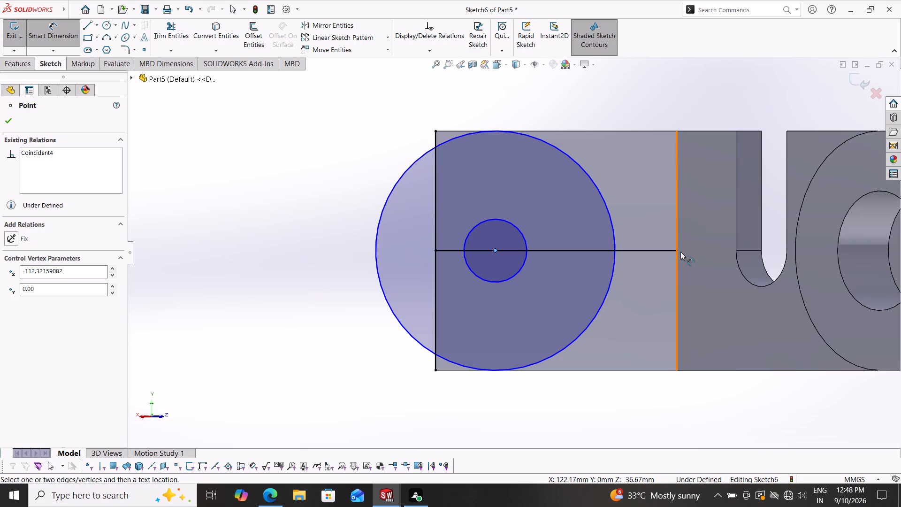
click(676, 250)
click(584, 404)
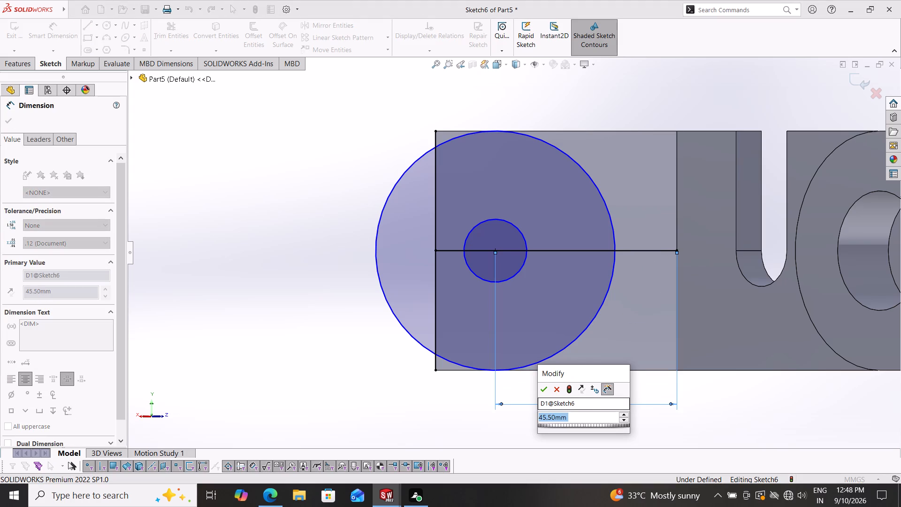
text(38)
key(Return)
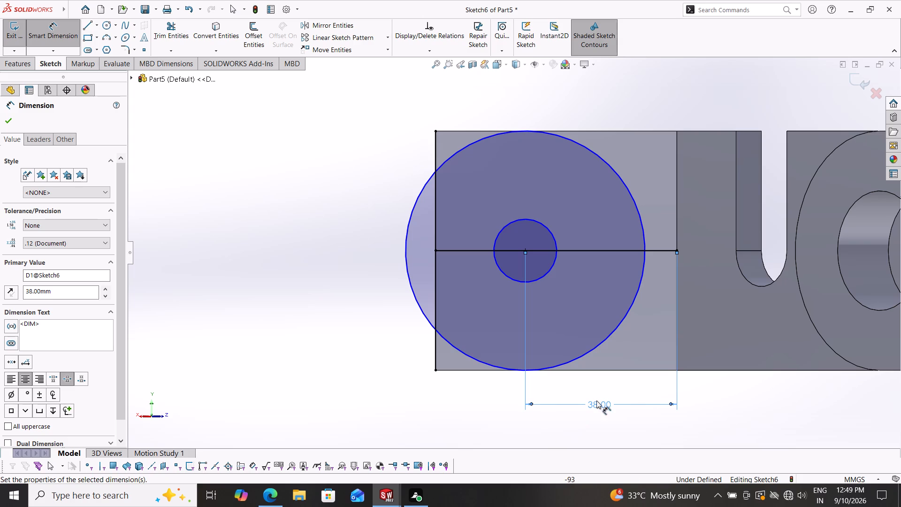
Delete the large 30 mm radius circle around the small circle.
click(614, 334)
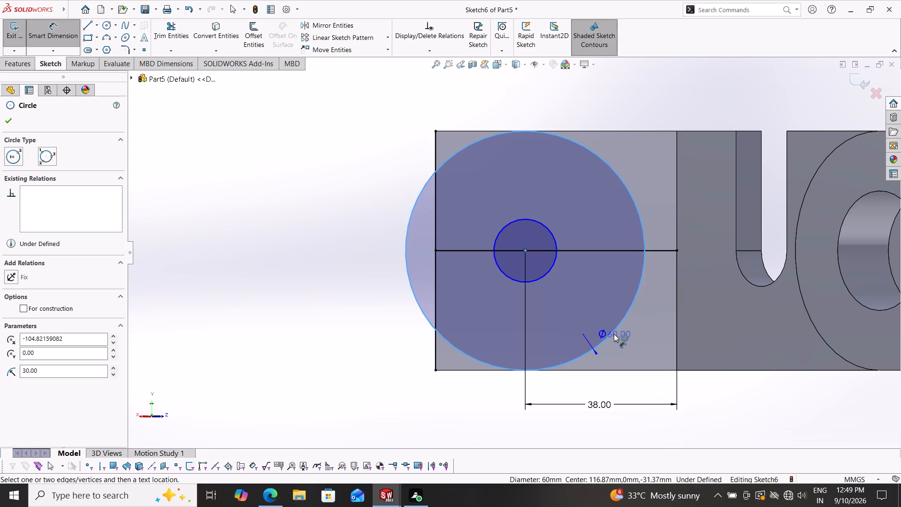
key(Delete)
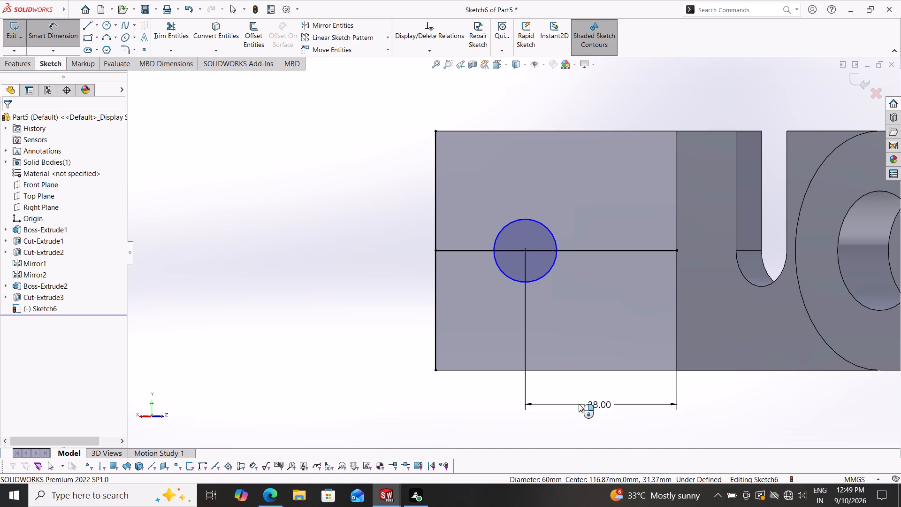
Set the small circle's centre distance dimension to 38+7.5 mm, giving 45.5 mm.
double_click(595, 402)
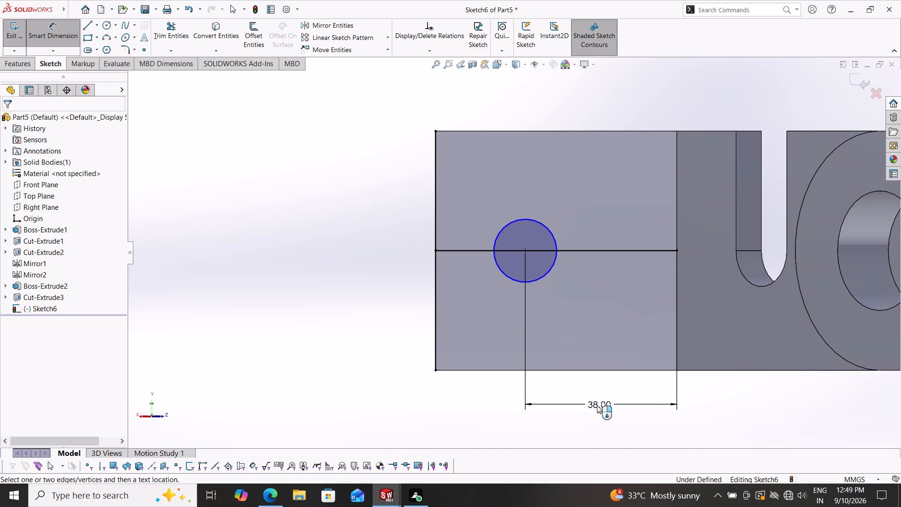
key(Escape)
key(Escape)
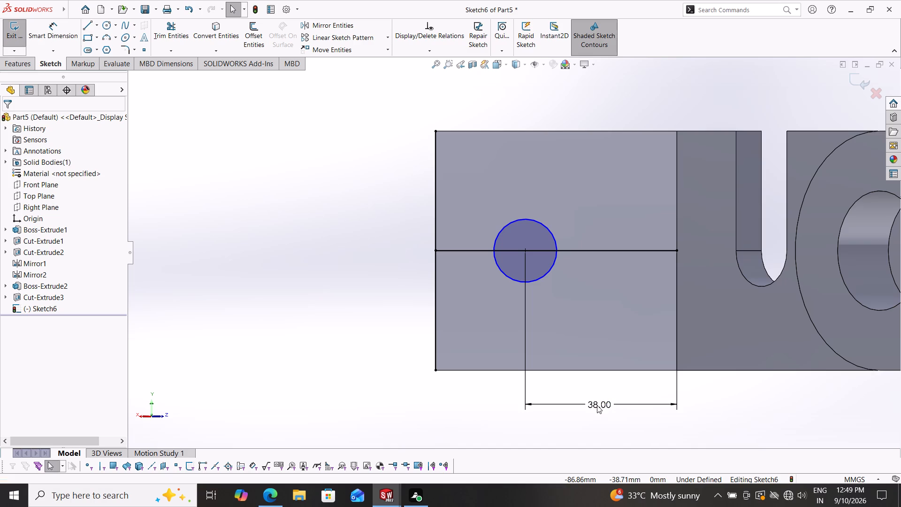
double_click(599, 404)
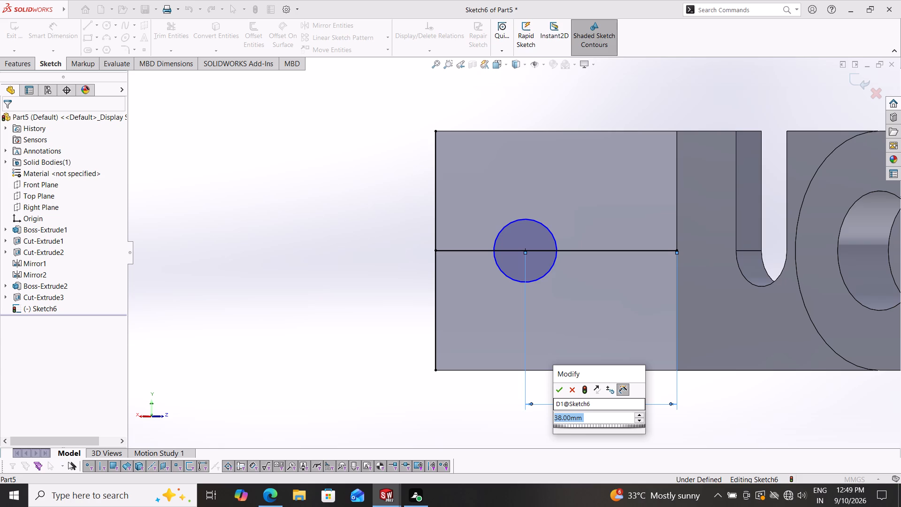
text(38)
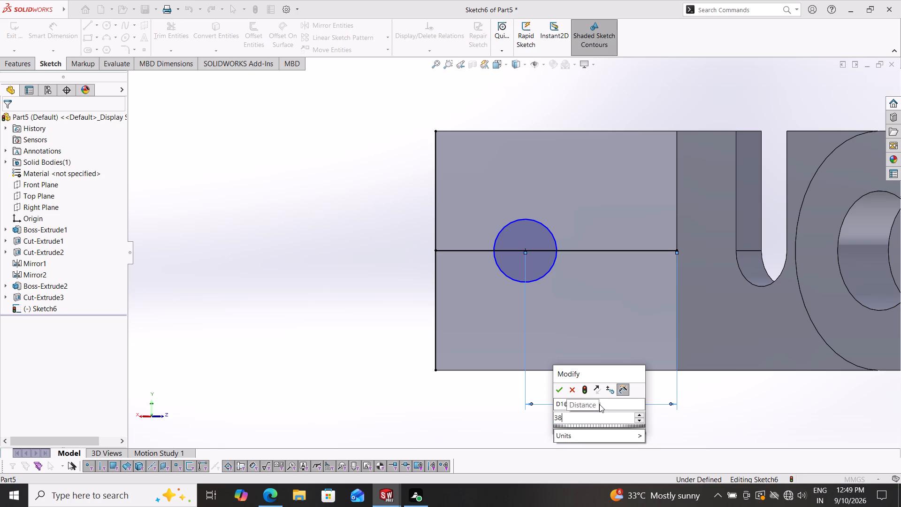
text(+7.5)
key(Return)
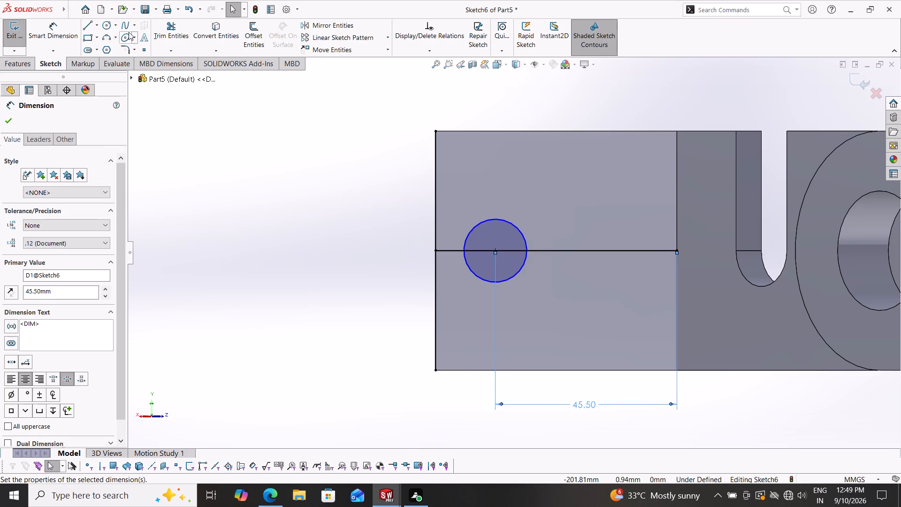
Draw a circle of about 15.8 mm radius around the small circle, centred on the horizontal line and touching the free end edge.
click(105, 27)
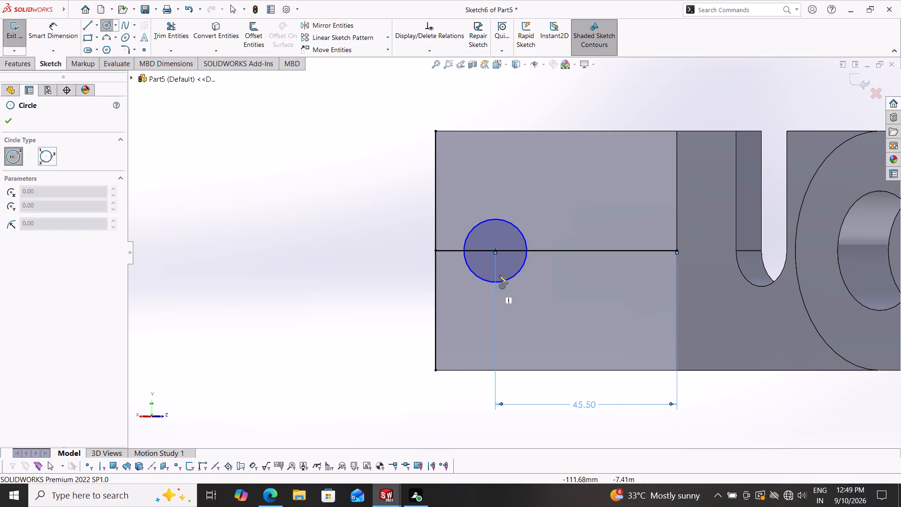
click(498, 253)
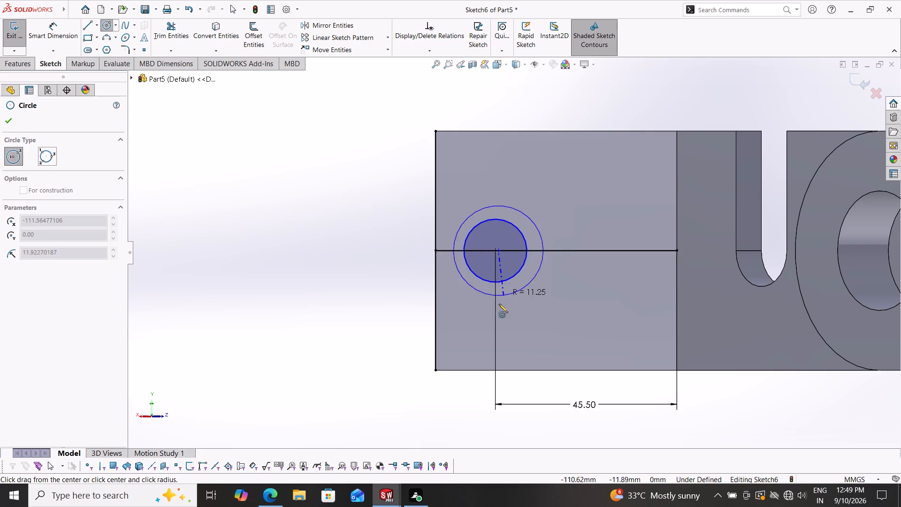
click(436, 249)
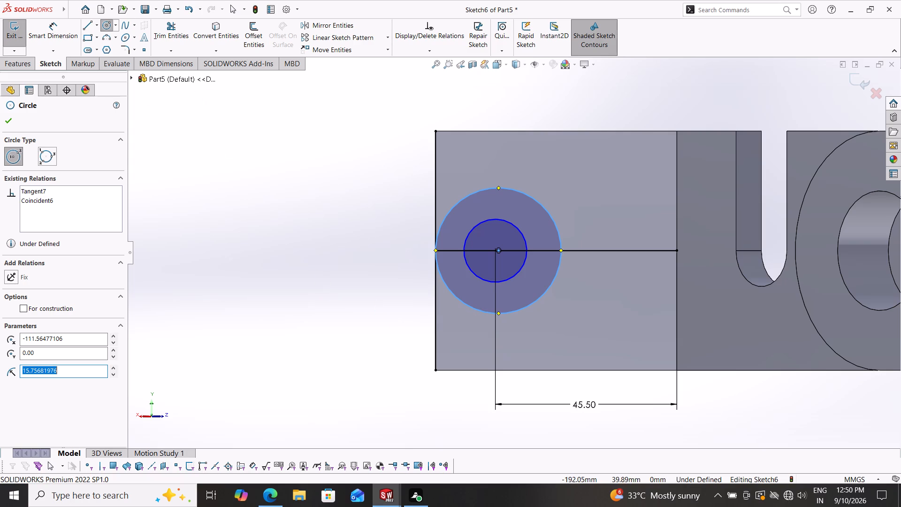
Draw connected lines from the outer circle's top to the inner edge's upper corner, down that edge, and back to the circle's underside.
click(87, 26)
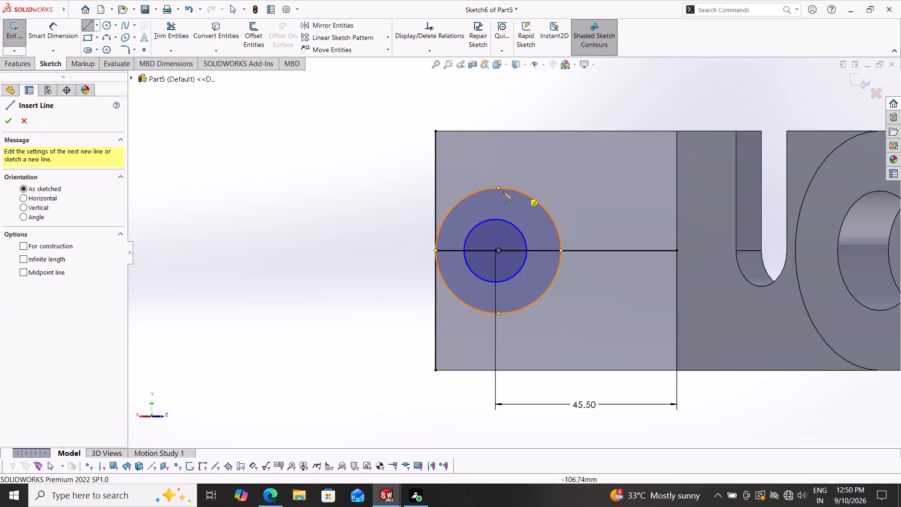
click(499, 189)
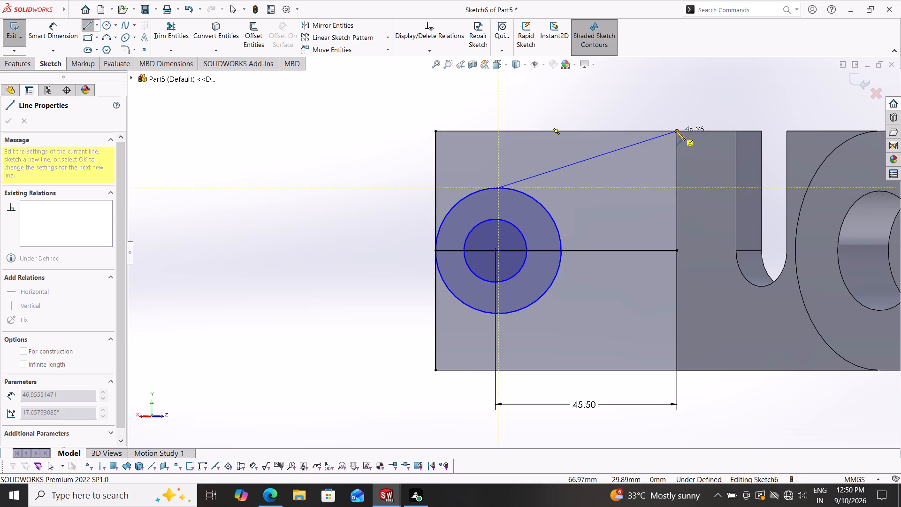
click(676, 131)
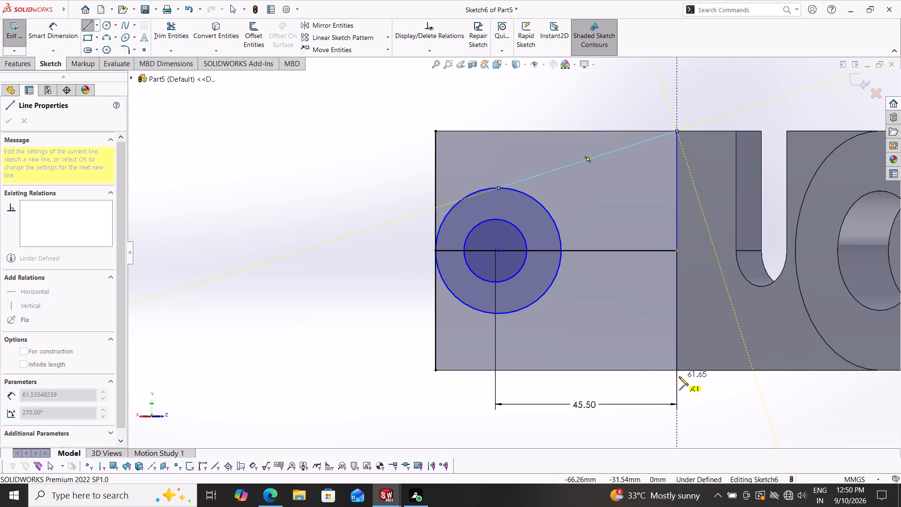
click(676, 369)
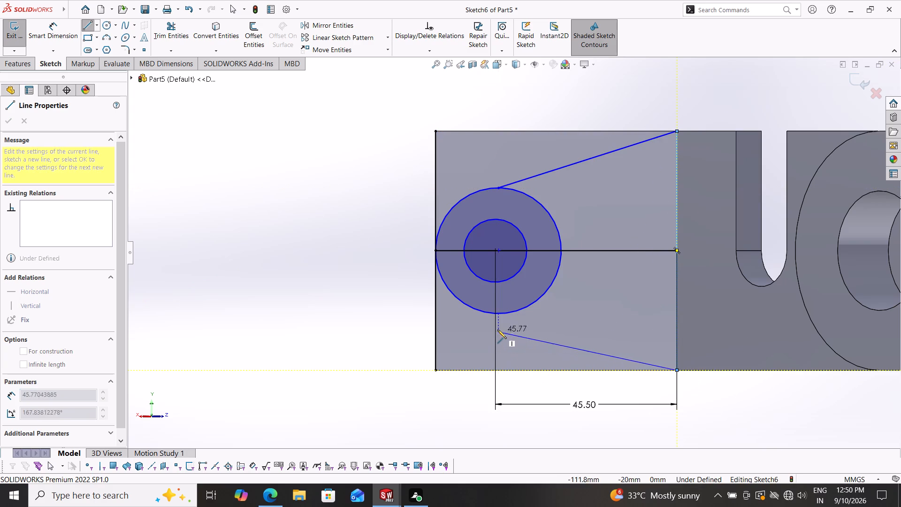
click(489, 312)
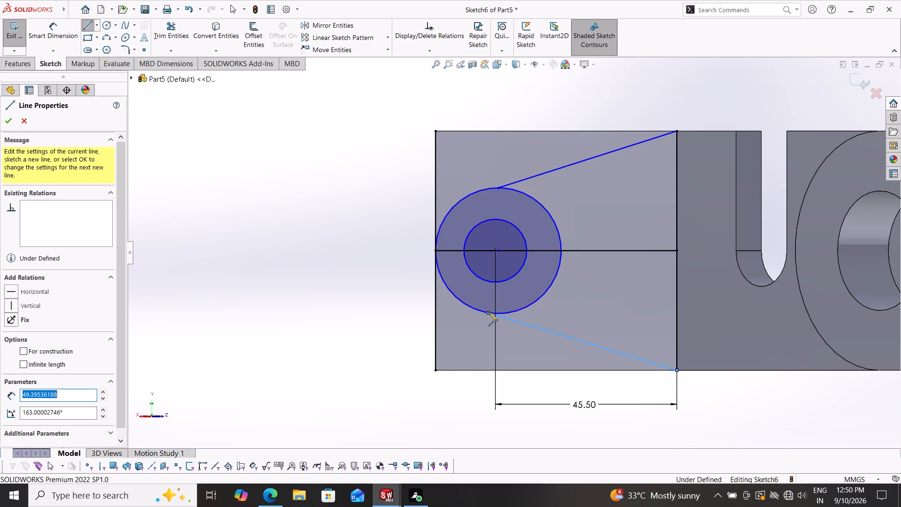
key(Escape)
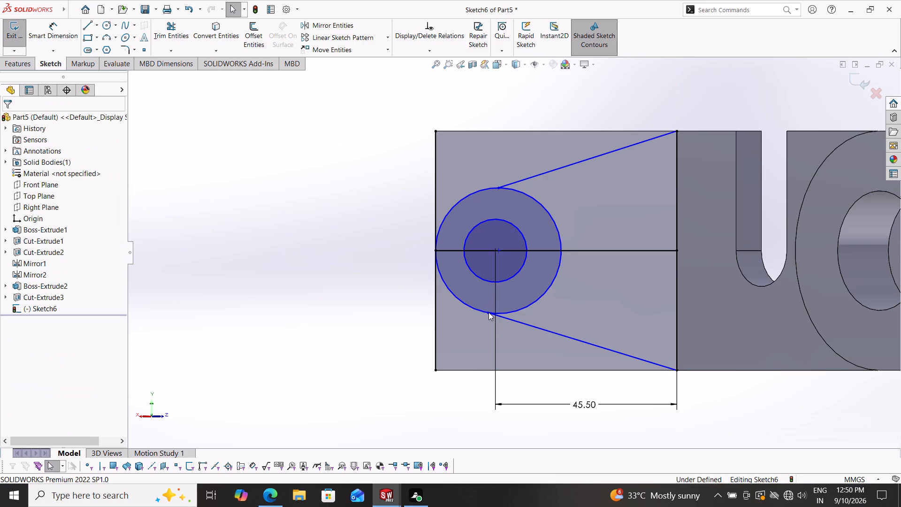
Dimension the small inner circle's diameter as 15 mm.
click(56, 37)
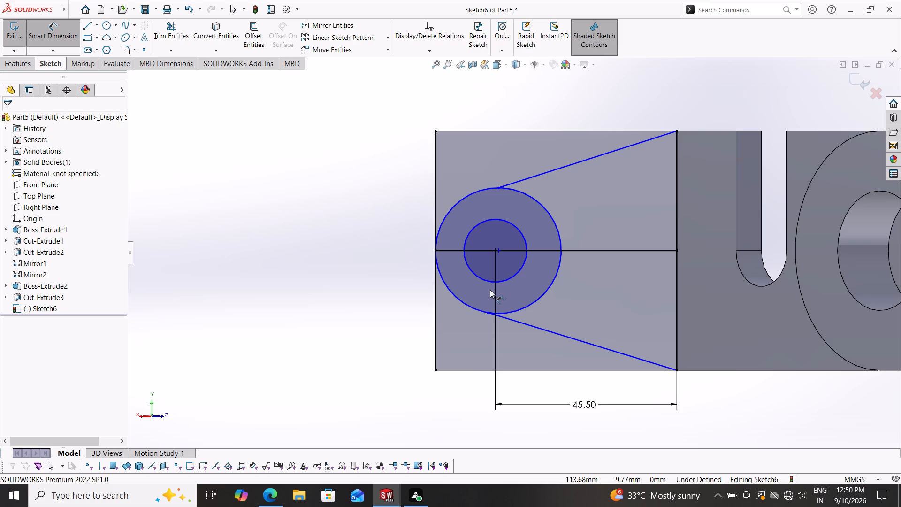
click(477, 278)
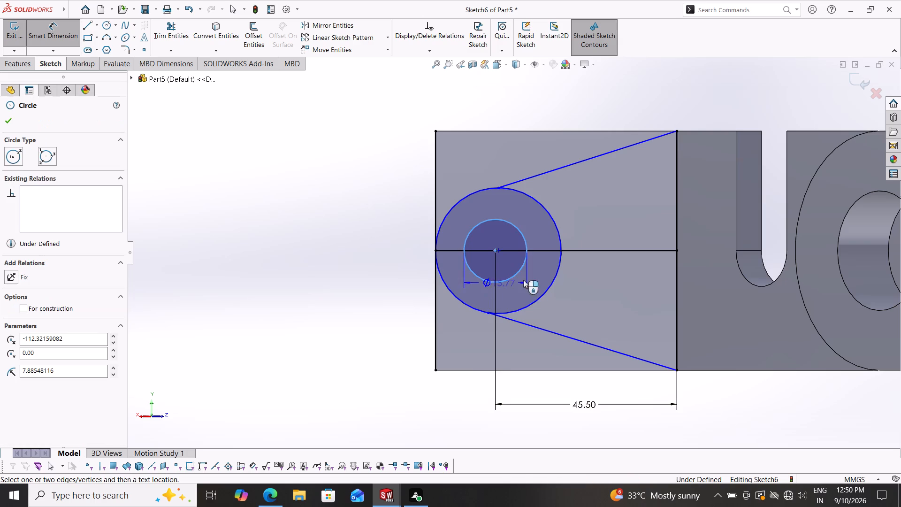
click(597, 262)
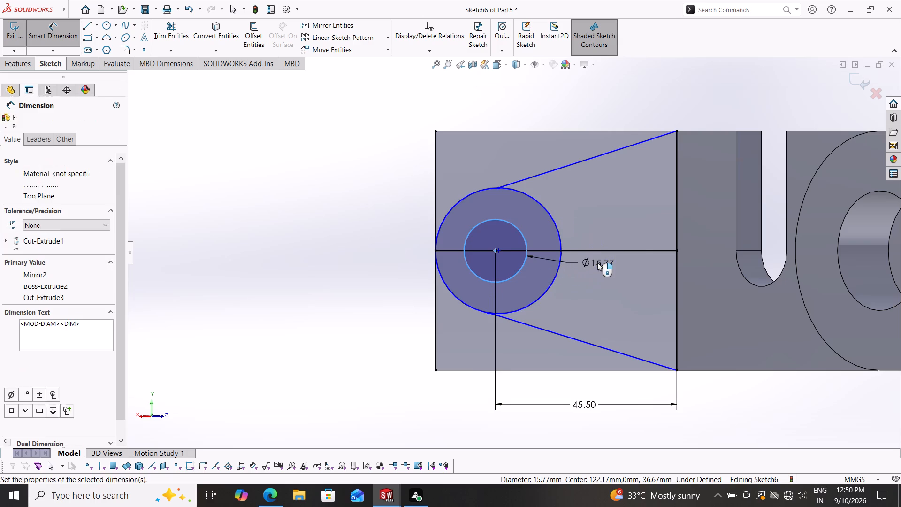
text(15)
key(Return)
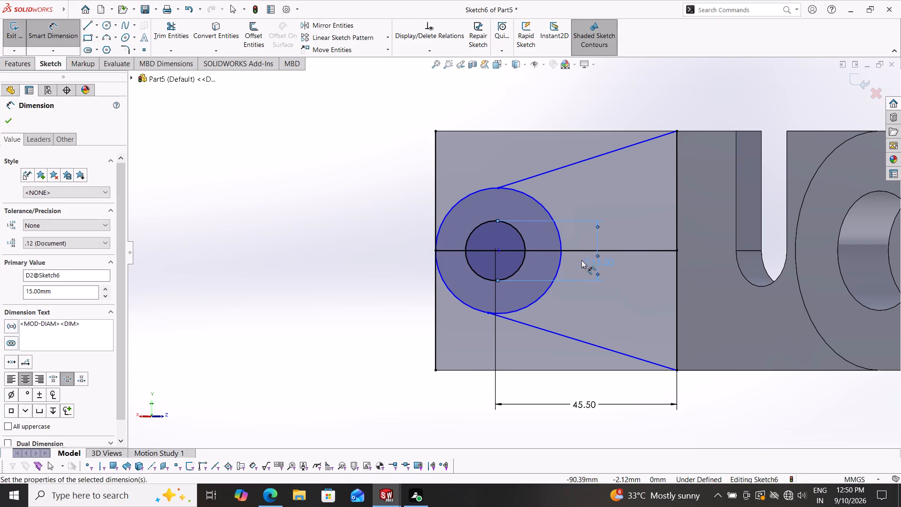
Dimension the outer circle's diameter as 30 mm.
click(562, 253)
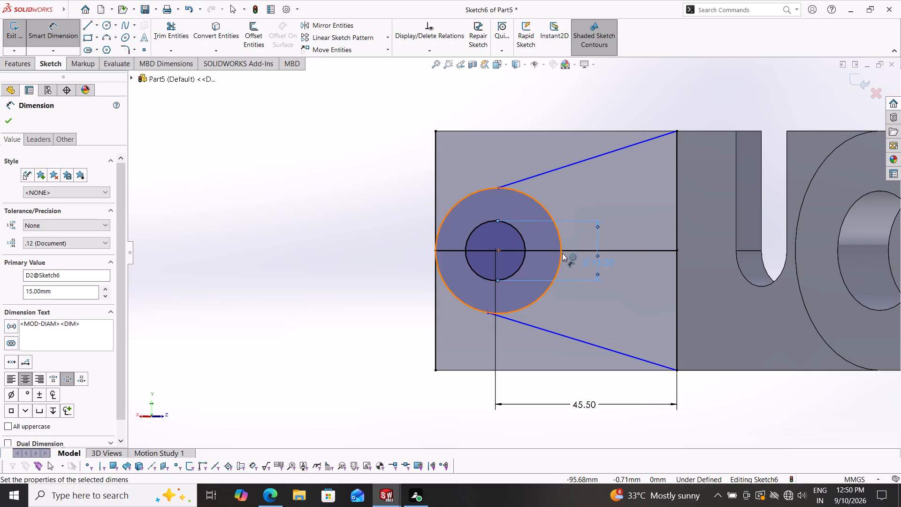
click(627, 273)
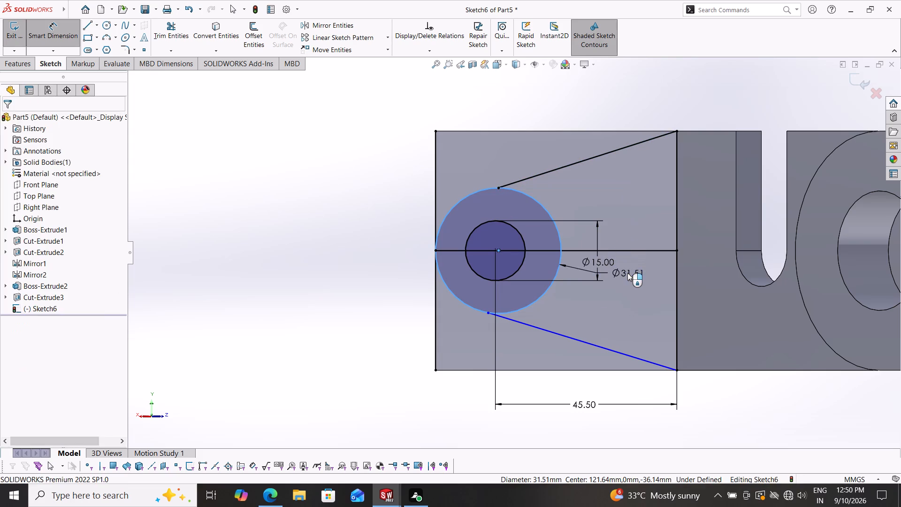
text(30)
key(Return)
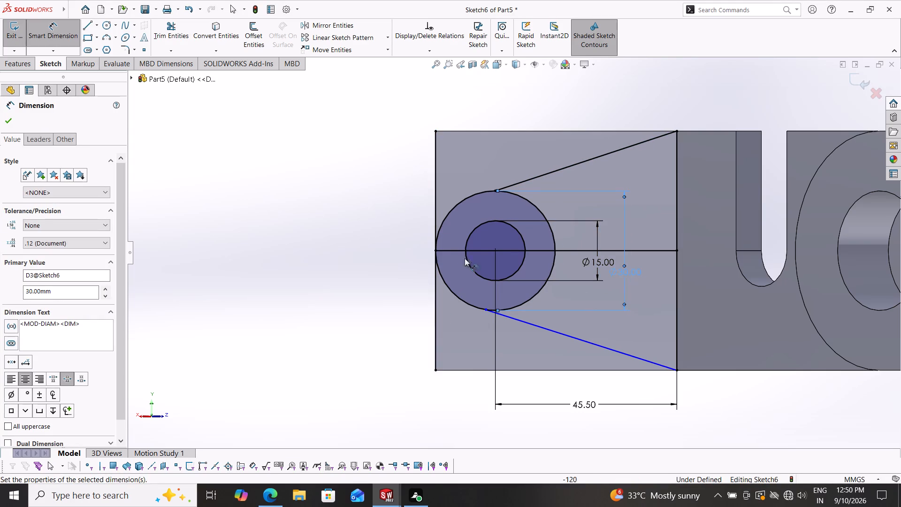
scroll(466, 256, down, 4)
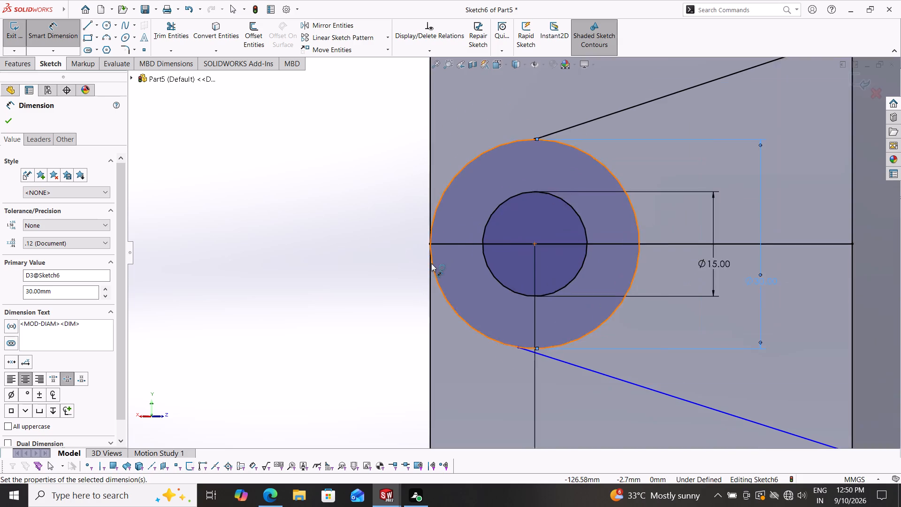
scroll(431, 263, down, 1)
scroll(472, 273, up, 4)
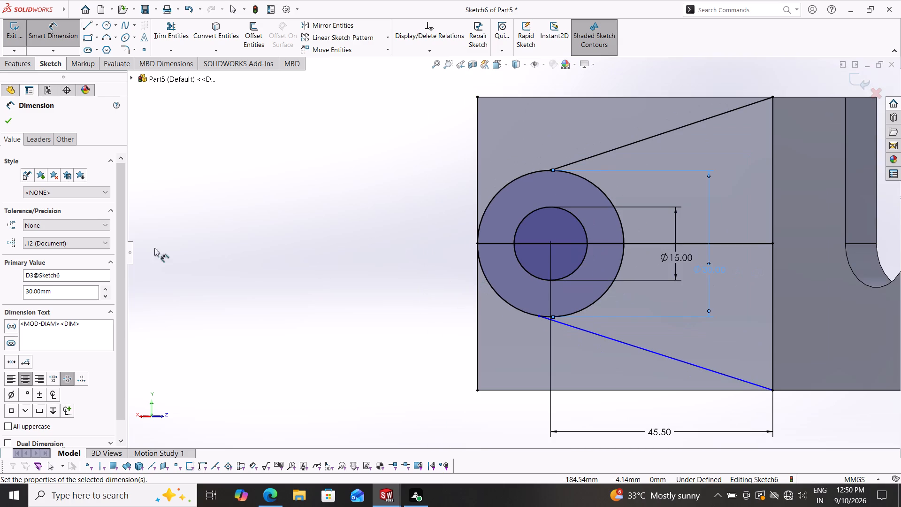
Trim away the outer circle's arc between the two sloping lines, above and below the horizontal line.
click(173, 32)
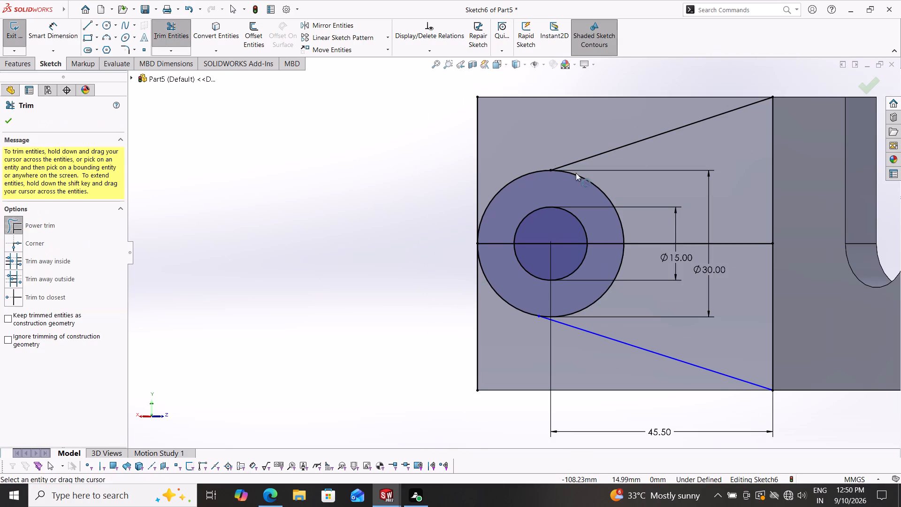
drag(611, 186, 598, 194)
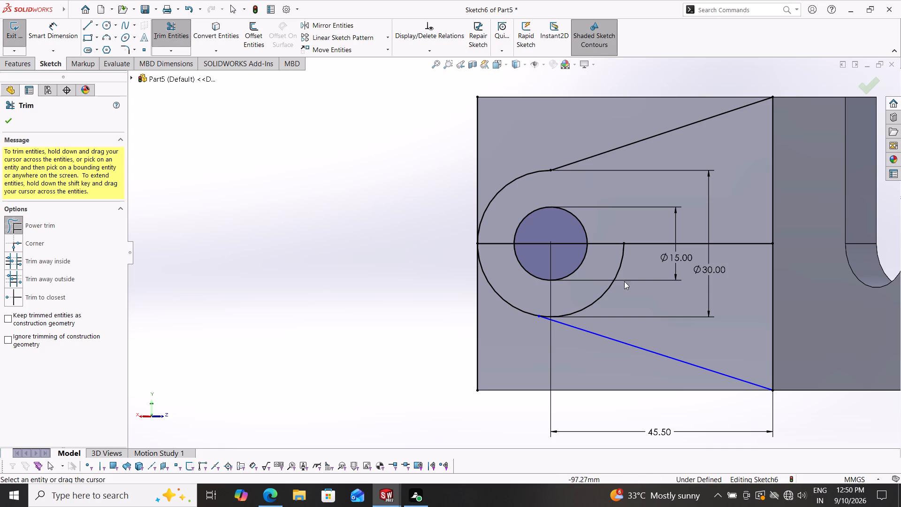
drag(623, 303, 598, 292)
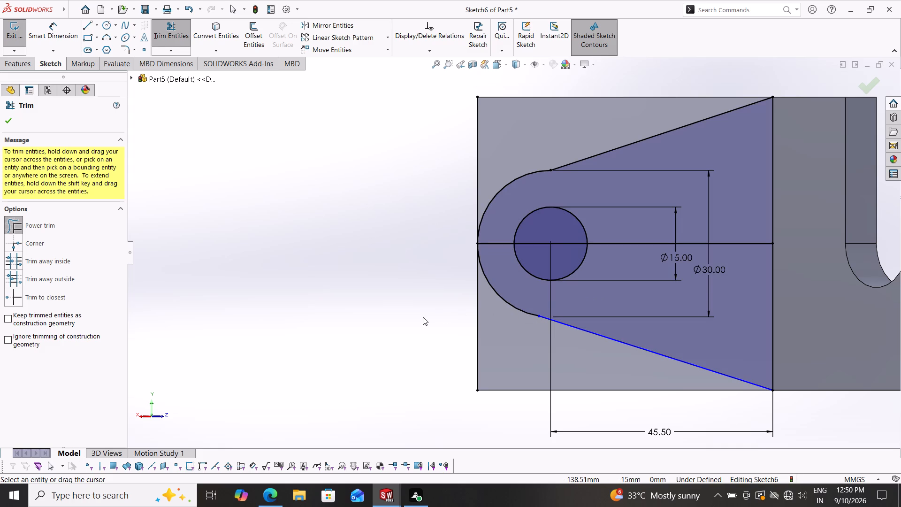
Make the lower sloping line tangent to the 30 mm arc.
key(Escape)
key(Escape)
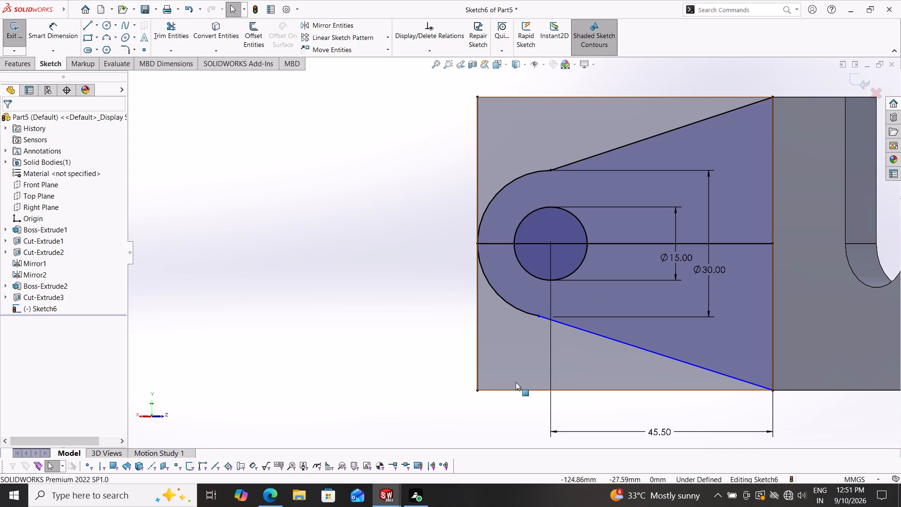
shift+click(528, 312)
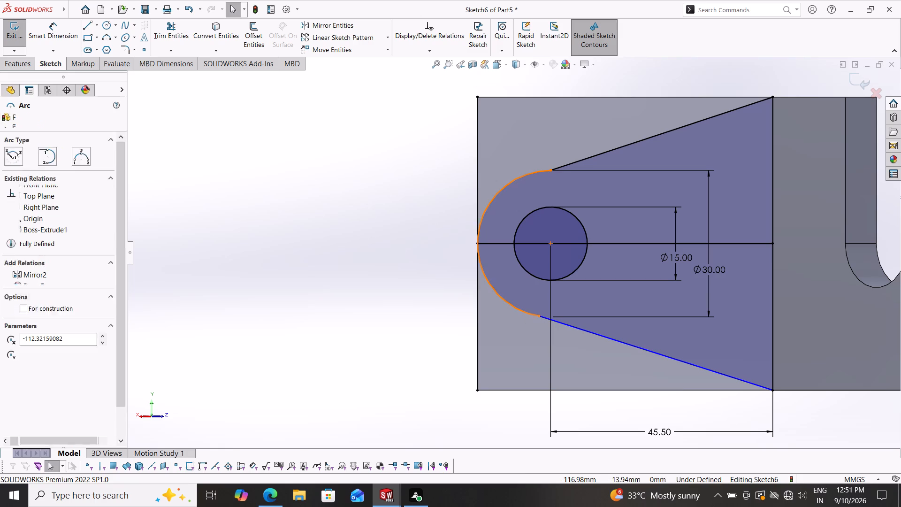
shift+click(584, 332)
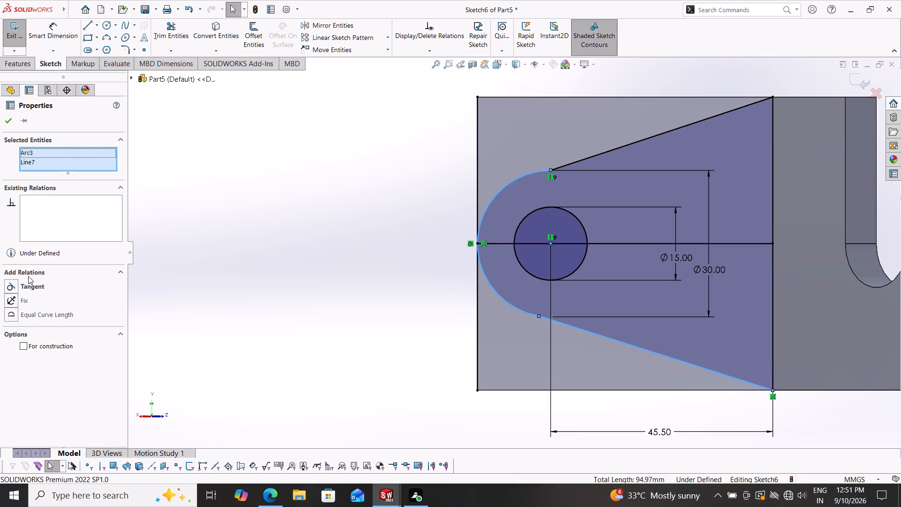
click(28, 282)
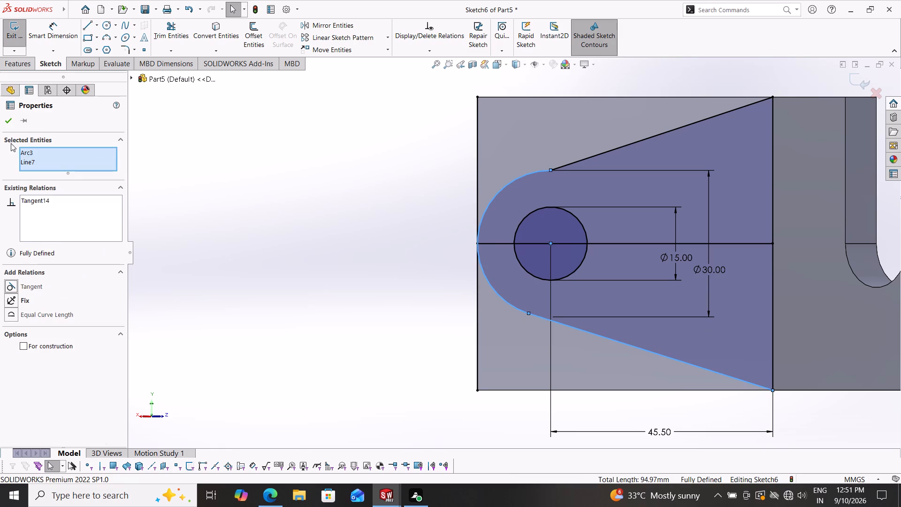
click(7, 122)
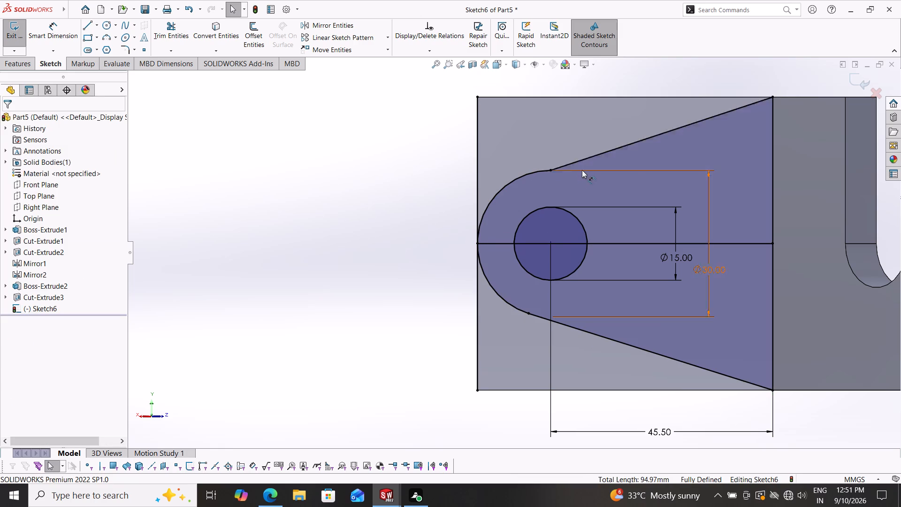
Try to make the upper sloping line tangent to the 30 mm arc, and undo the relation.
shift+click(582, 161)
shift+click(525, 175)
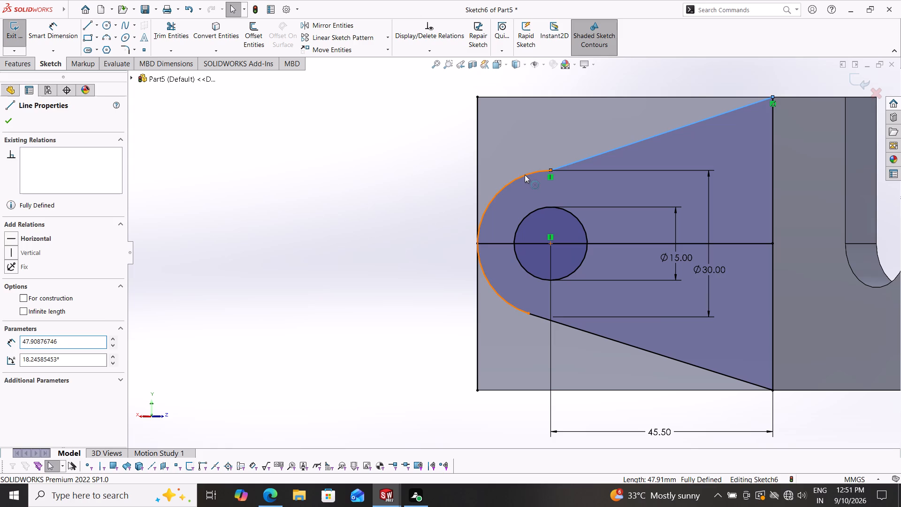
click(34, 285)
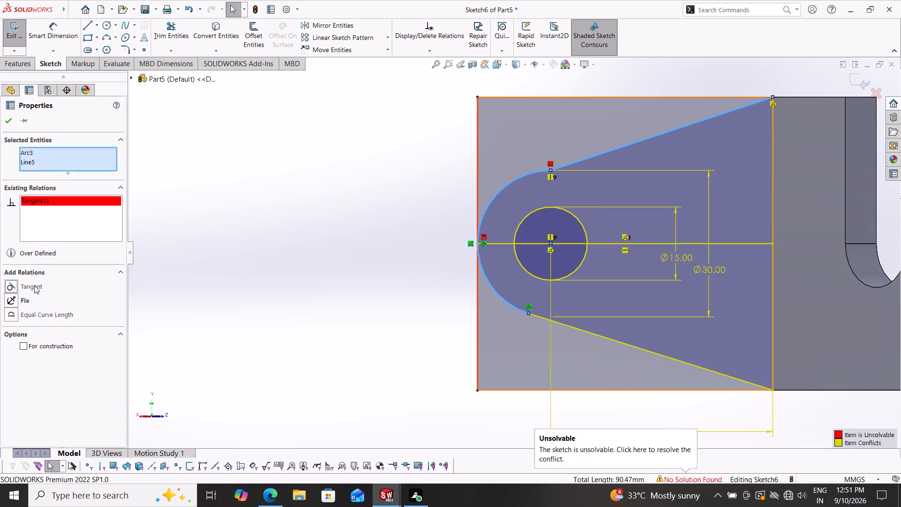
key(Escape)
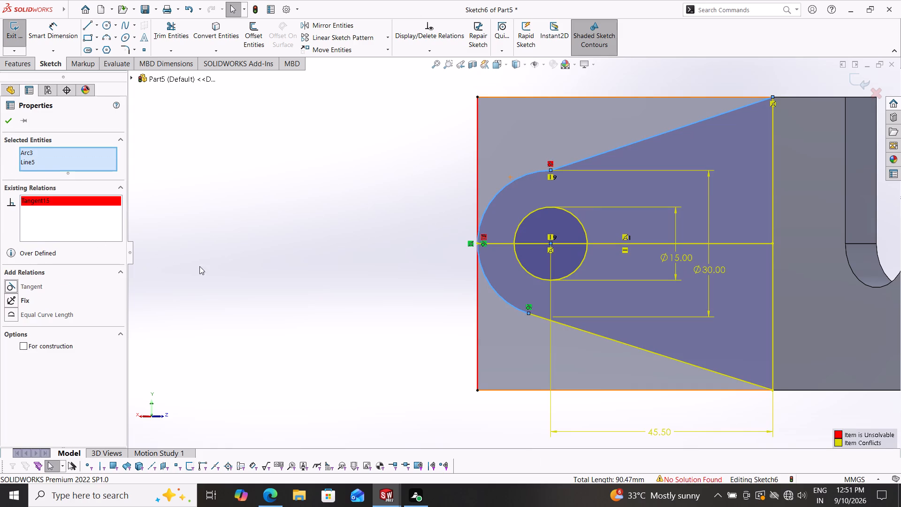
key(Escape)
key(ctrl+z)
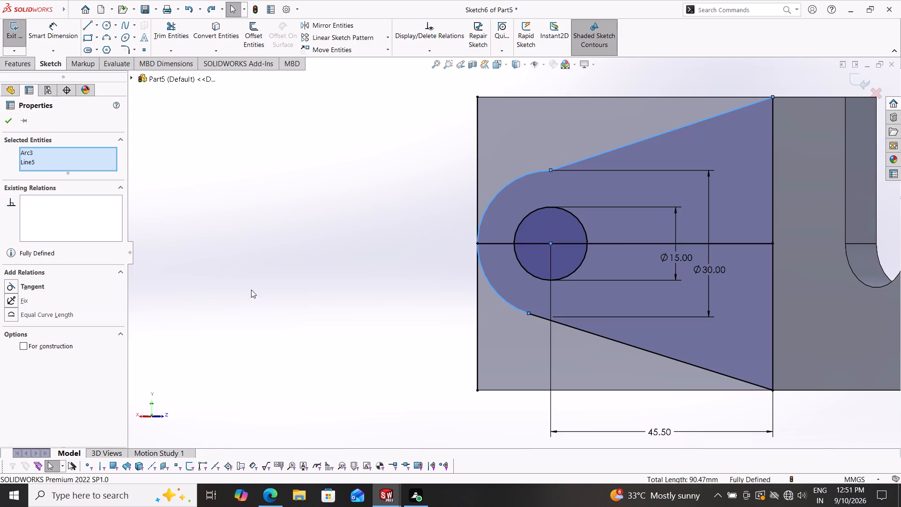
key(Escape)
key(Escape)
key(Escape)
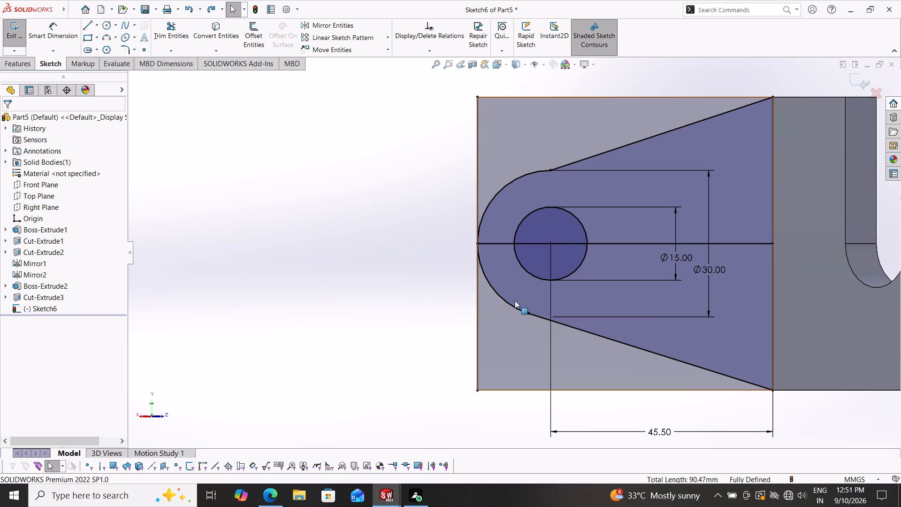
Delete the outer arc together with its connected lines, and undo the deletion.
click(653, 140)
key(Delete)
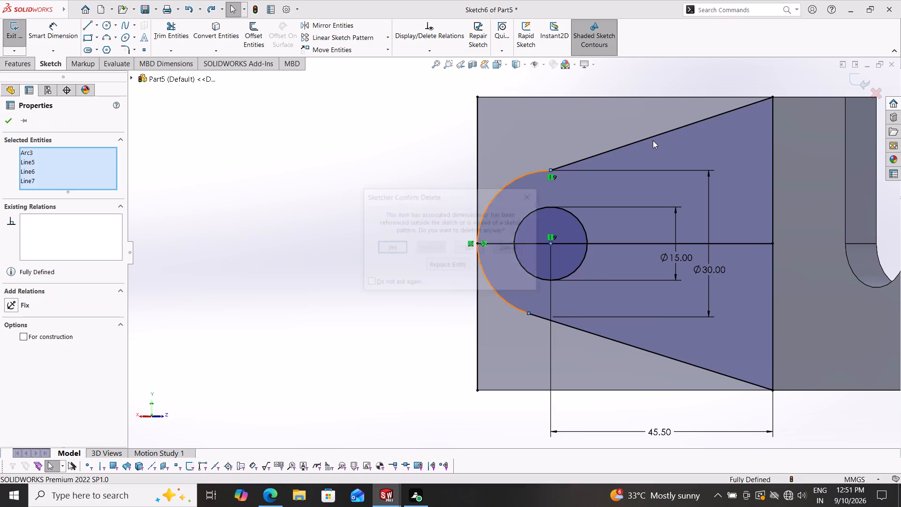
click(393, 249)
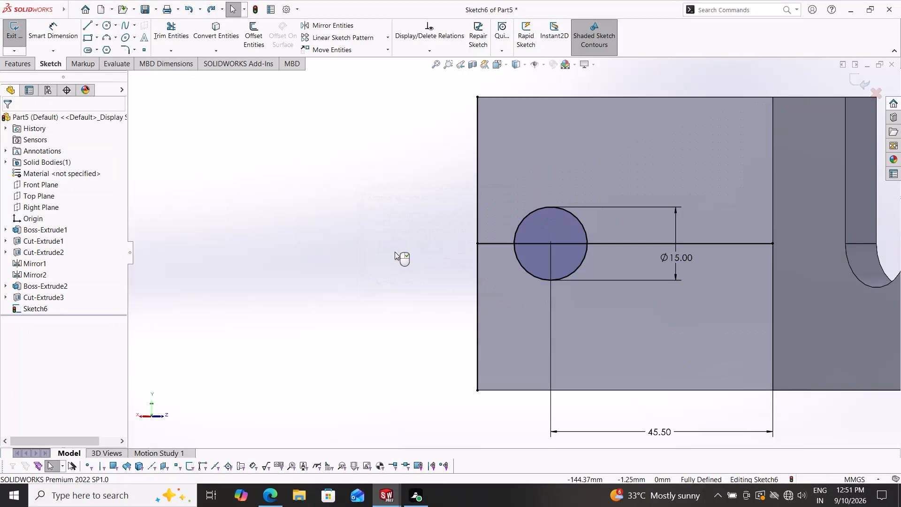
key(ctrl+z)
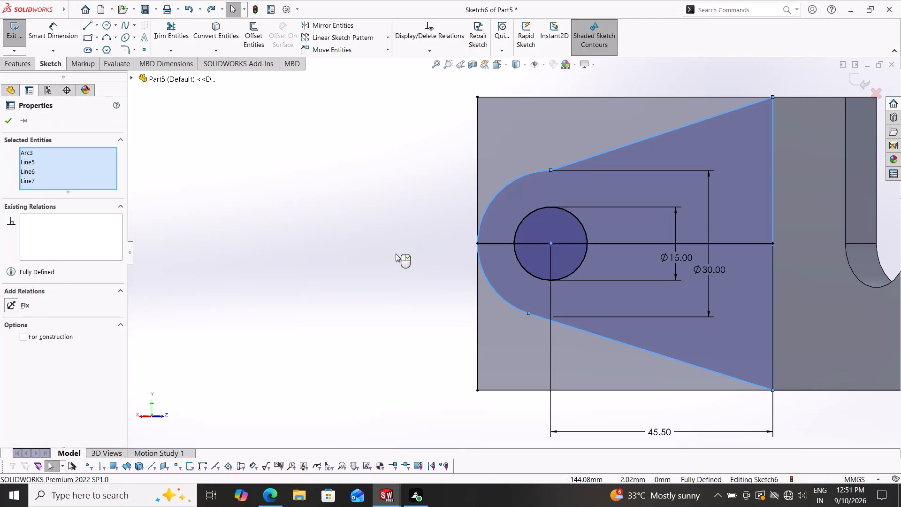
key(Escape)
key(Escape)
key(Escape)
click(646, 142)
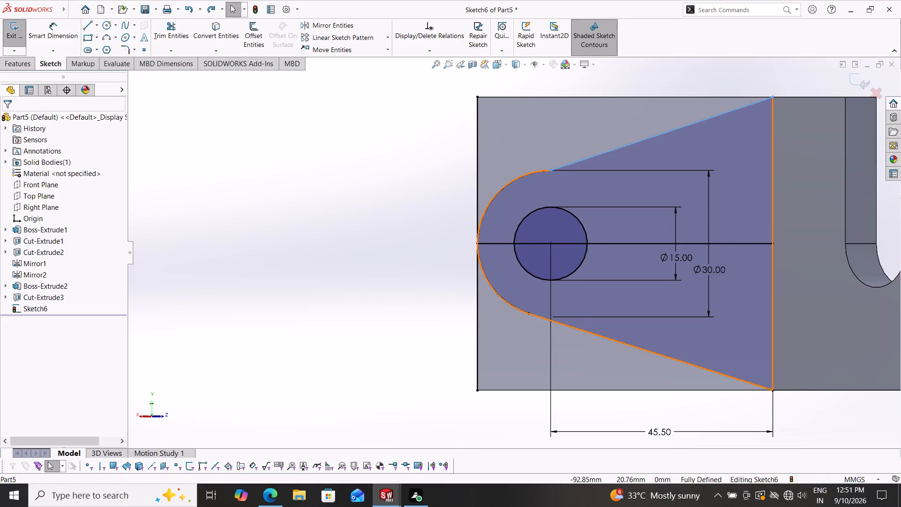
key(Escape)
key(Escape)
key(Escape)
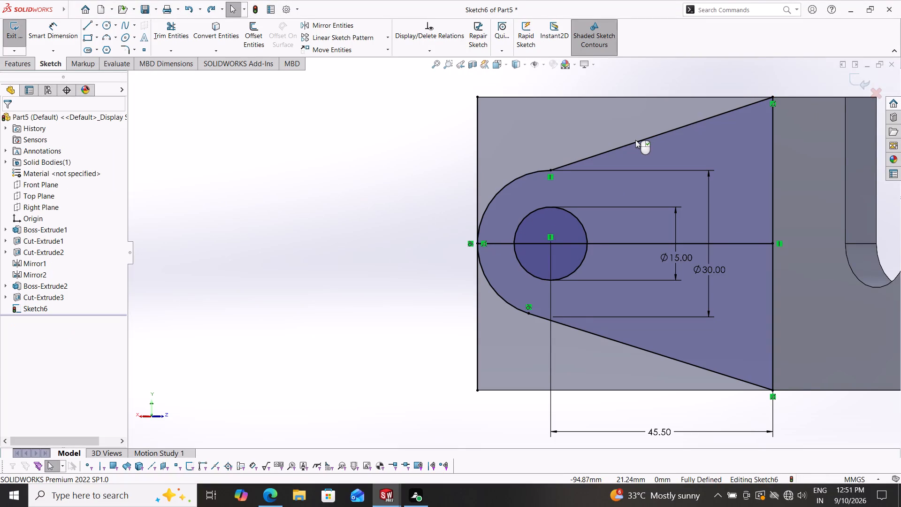
Replace the upper sloping line with one about 52.4 mm long, running from the arc's tangent point to the inner edge's upper corner.
click(635, 140)
key(Delete)
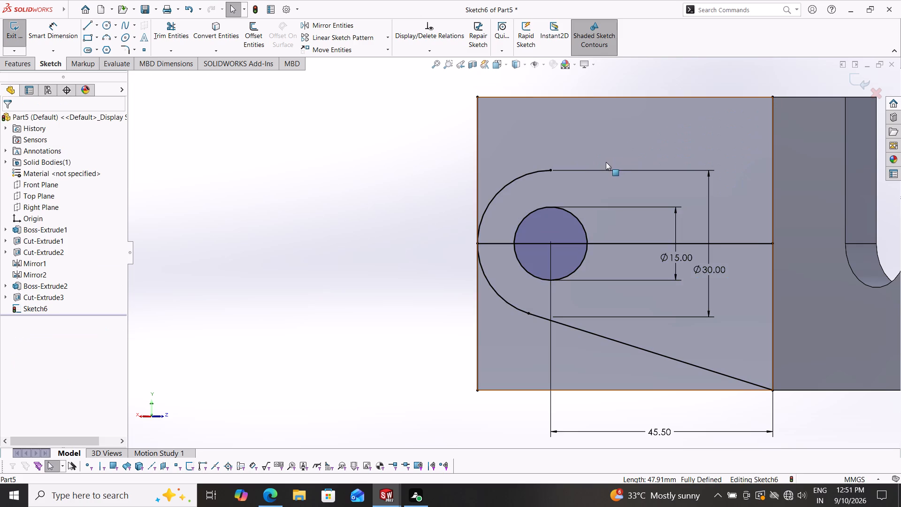
click(87, 27)
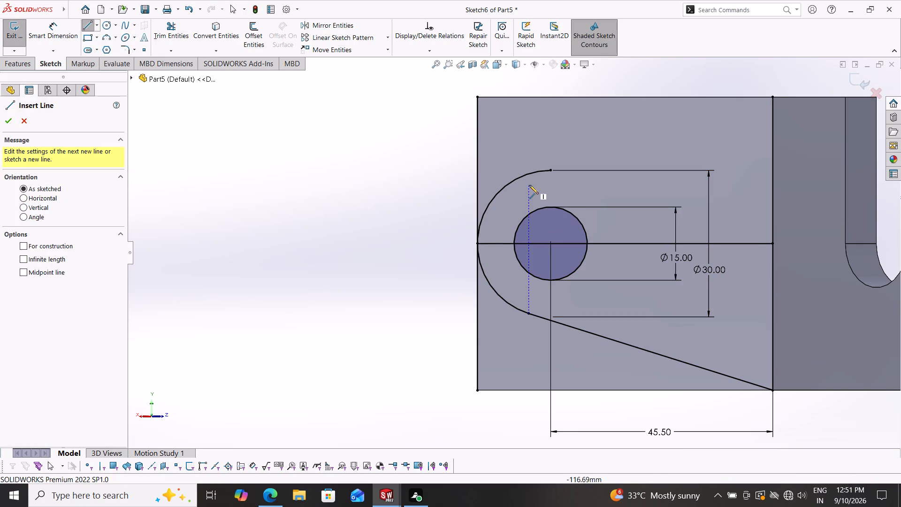
click(520, 176)
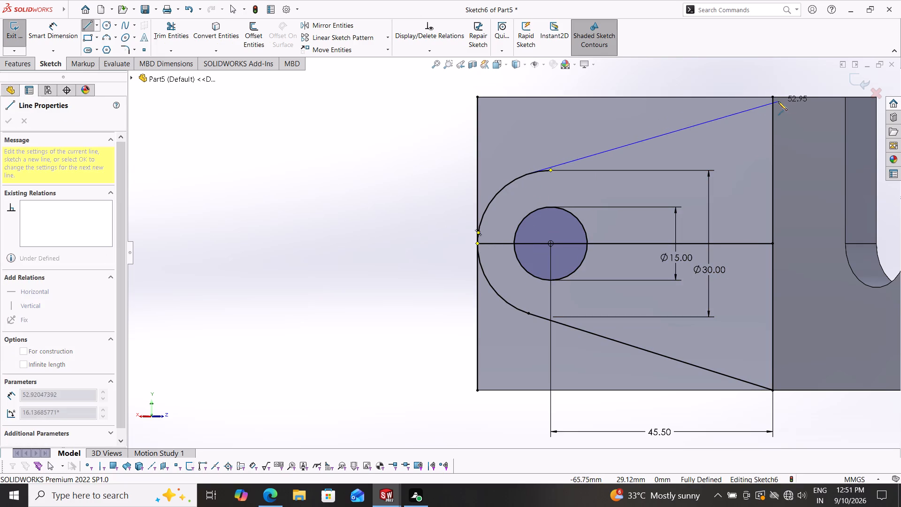
click(774, 97)
key(Escape)
key(Escape)
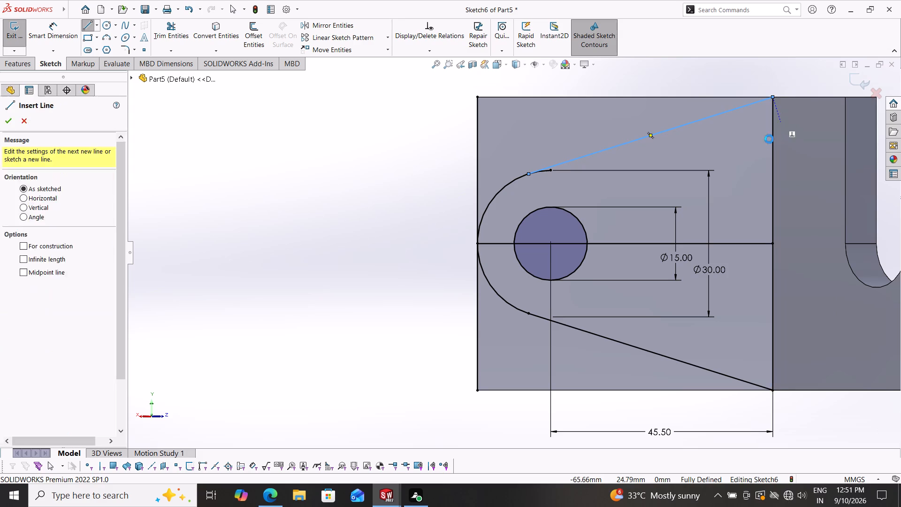
Apply a tangent relation between the redrawn upper sloping line and the 30 mm arc.
shift+click(583, 154)
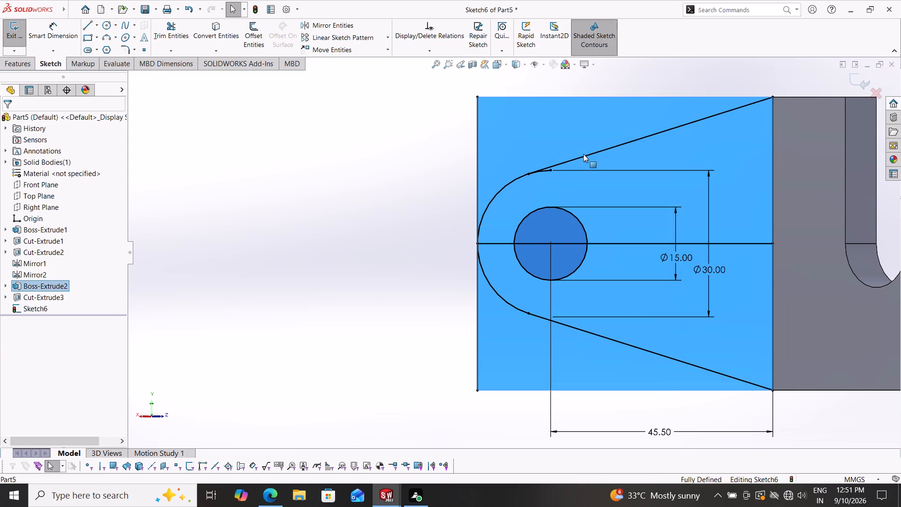
key(Escape)
key(Escape)
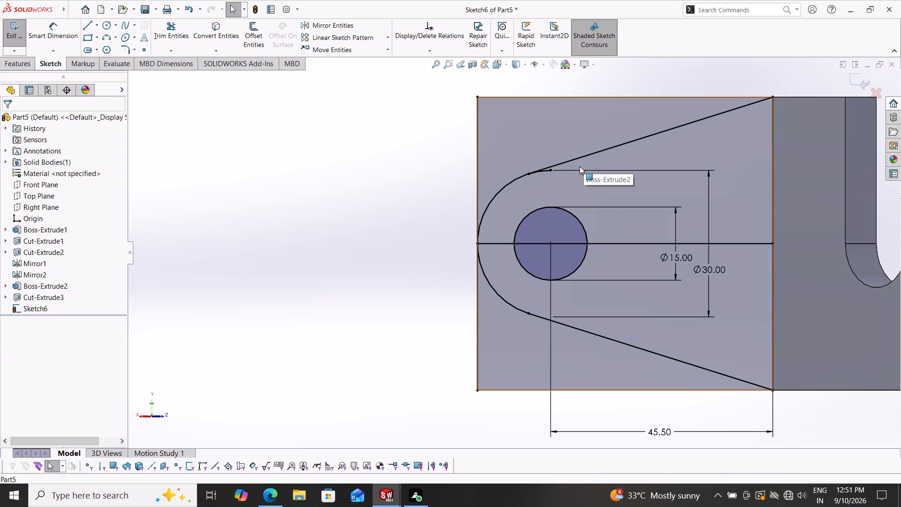
shift+click(569, 162)
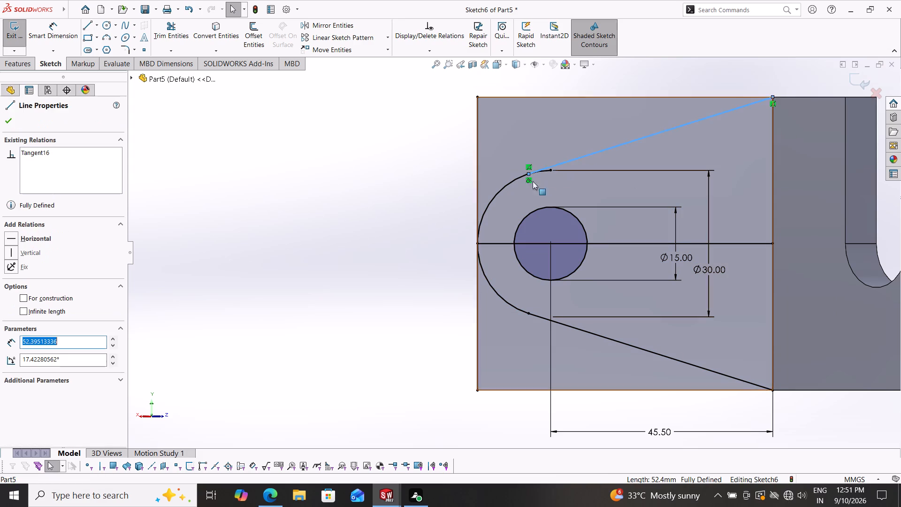
shift+click(513, 182)
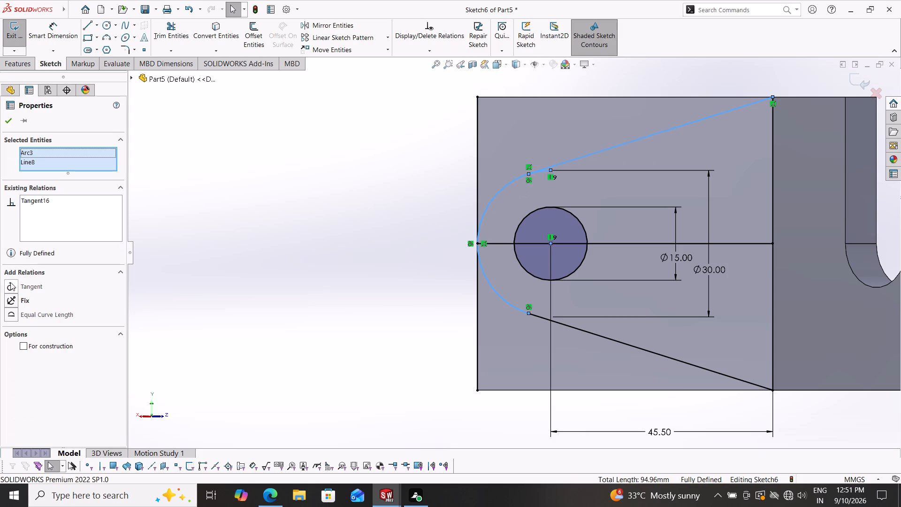
click(16, 284)
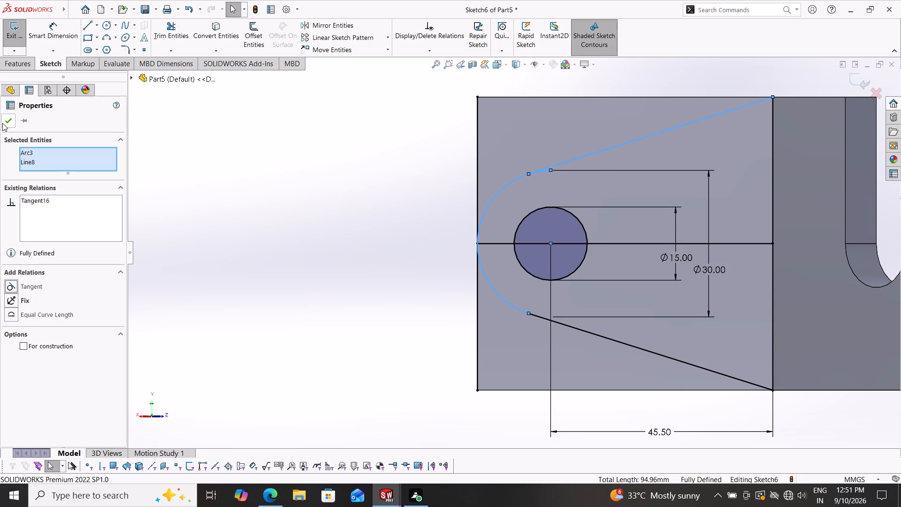
click(7, 122)
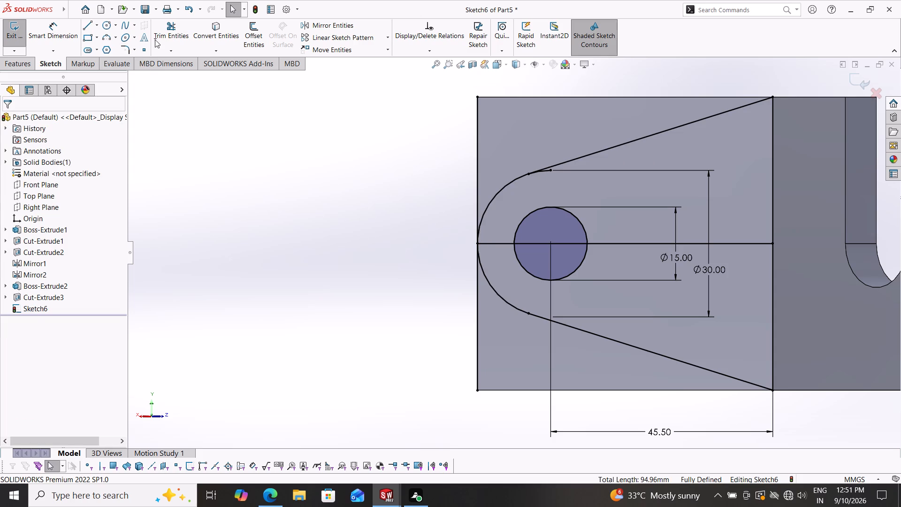
Trim away the short arc stub extending past the upper sloping line's tangent point, keeping the sloping line.
click(171, 32)
scroll(618, 184, down, 2)
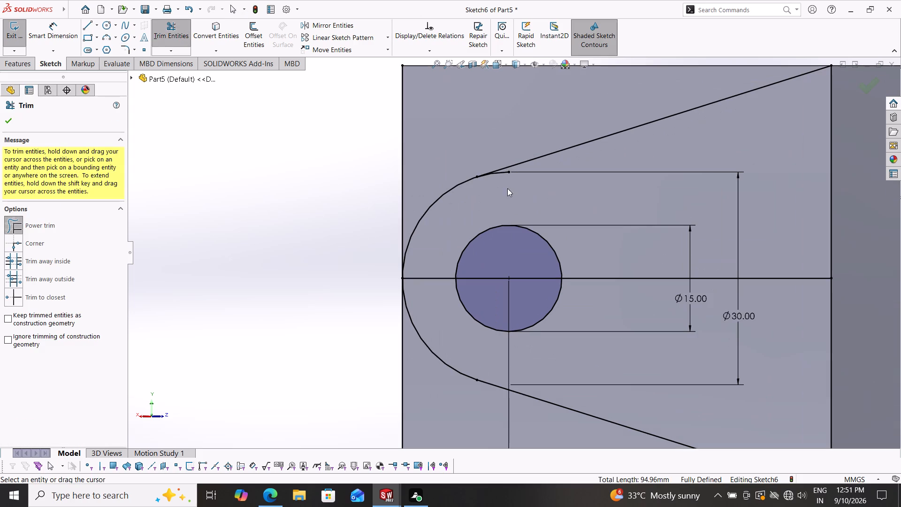
drag(491, 184, 502, 169)
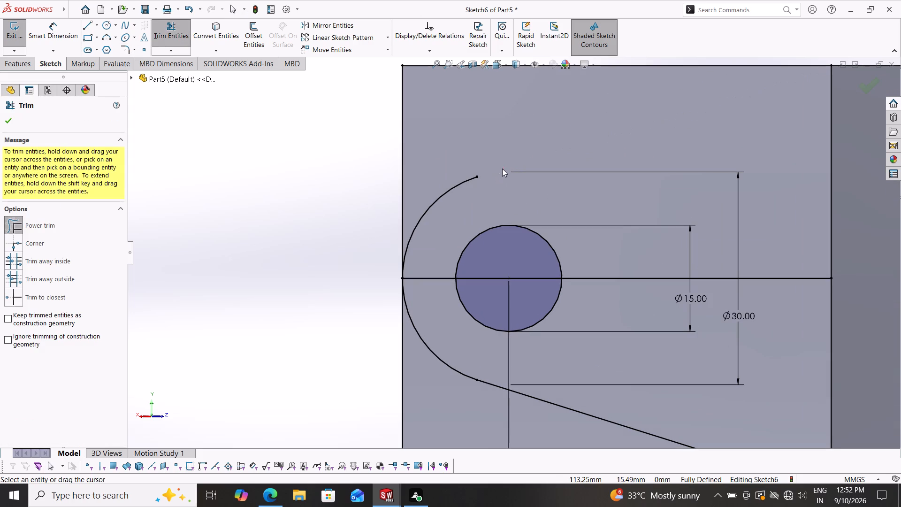
key(ctrl+z)
drag(498, 185, 503, 170)
click(173, 29)
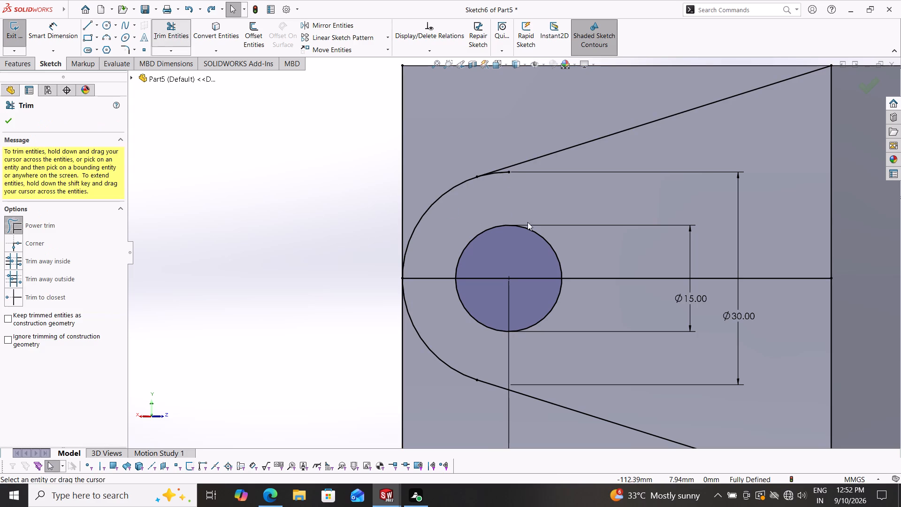
drag(502, 183, 504, 172)
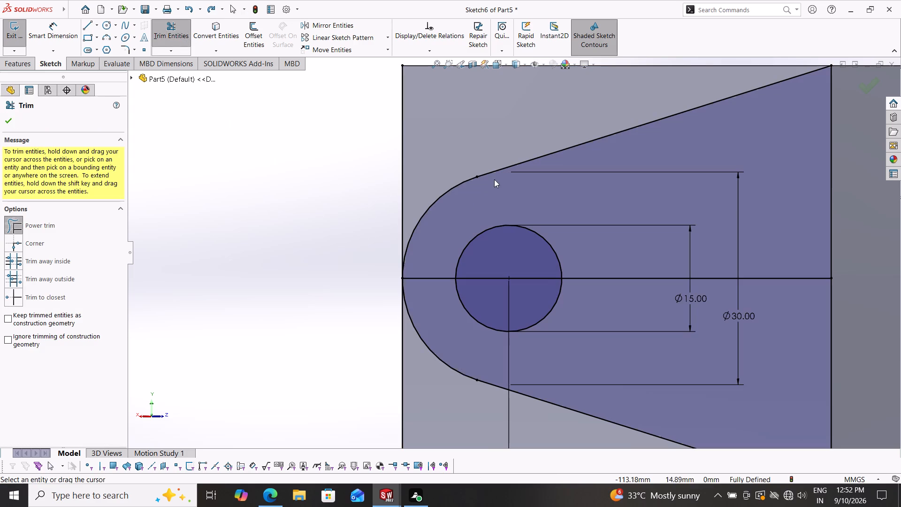
click(15, 117)
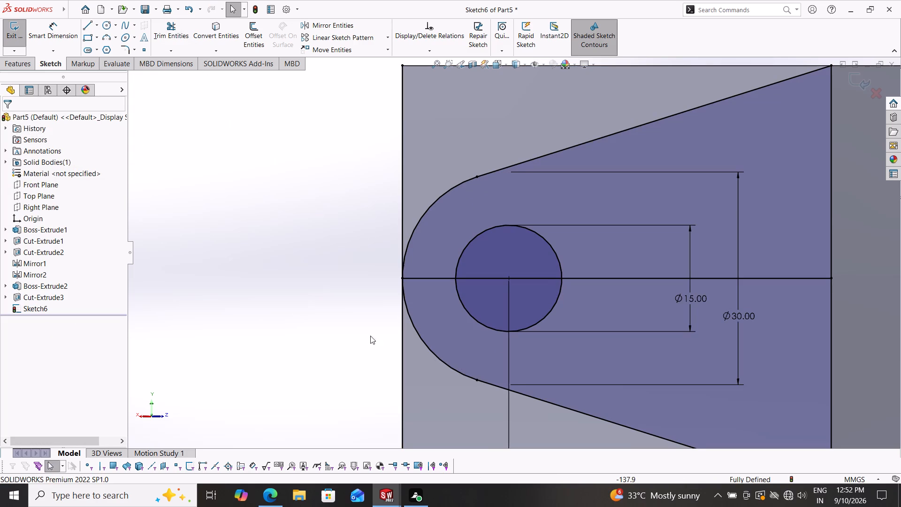
Draw 60.5 mm horizontal lines along the arm face's lower and upper edges, closing the corners outside the tapered profile.
scroll(707, 347, down, 2)
scroll(705, 344, up, 4)
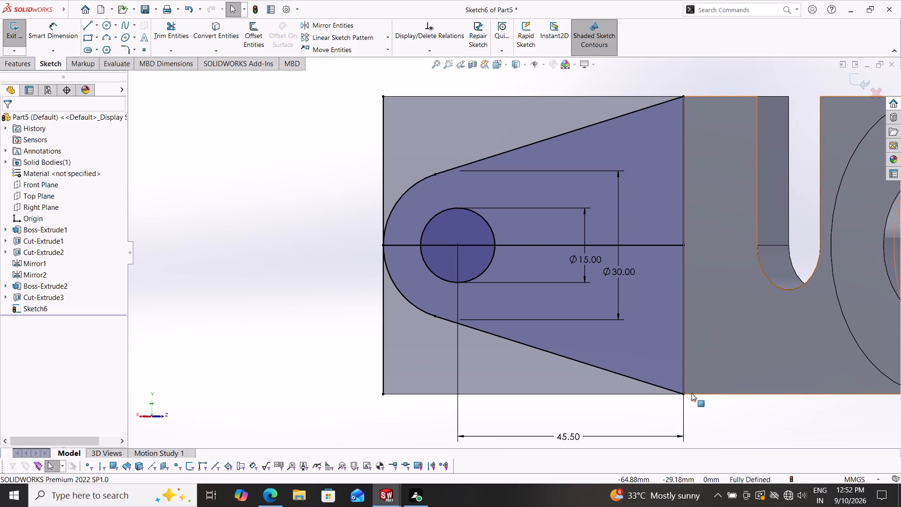
click(86, 26)
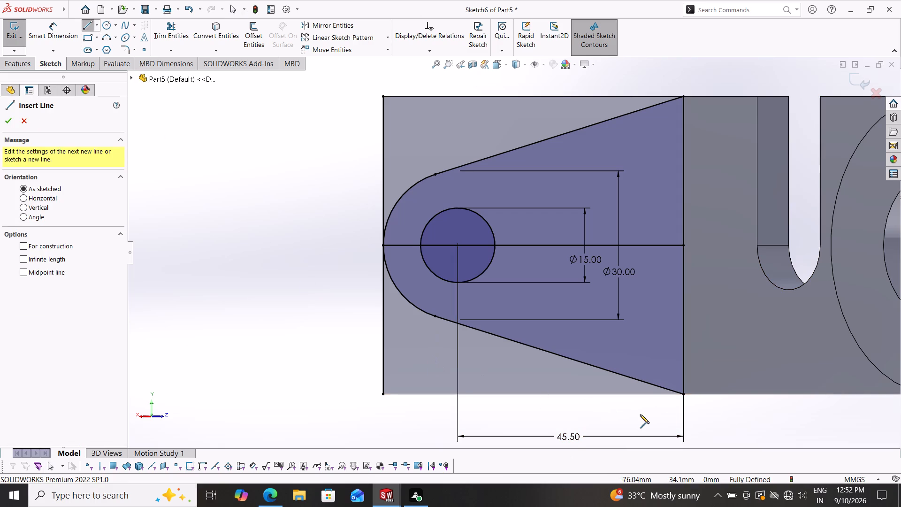
click(685, 395)
click(382, 393)
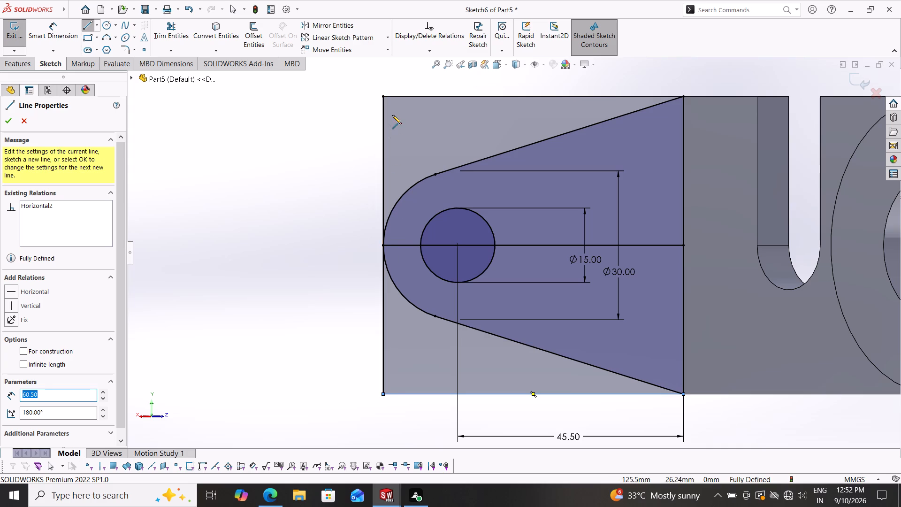
click(383, 99)
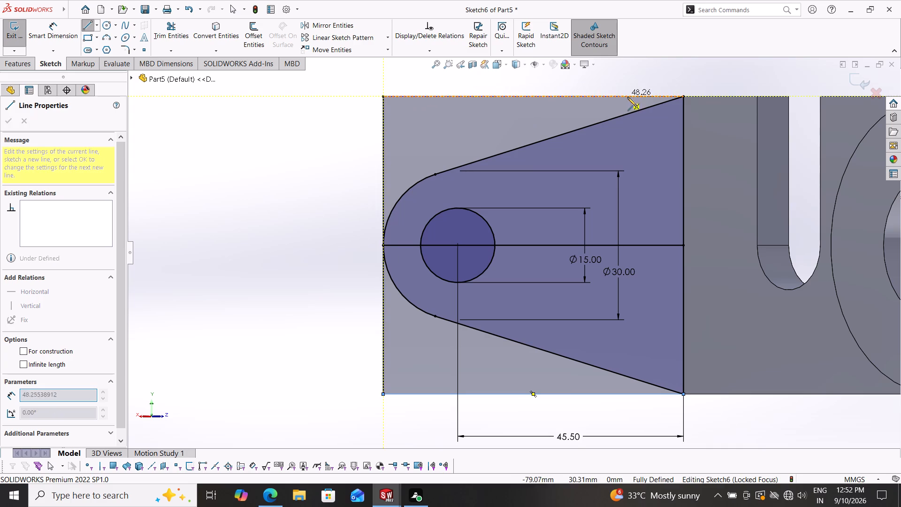
click(682, 97)
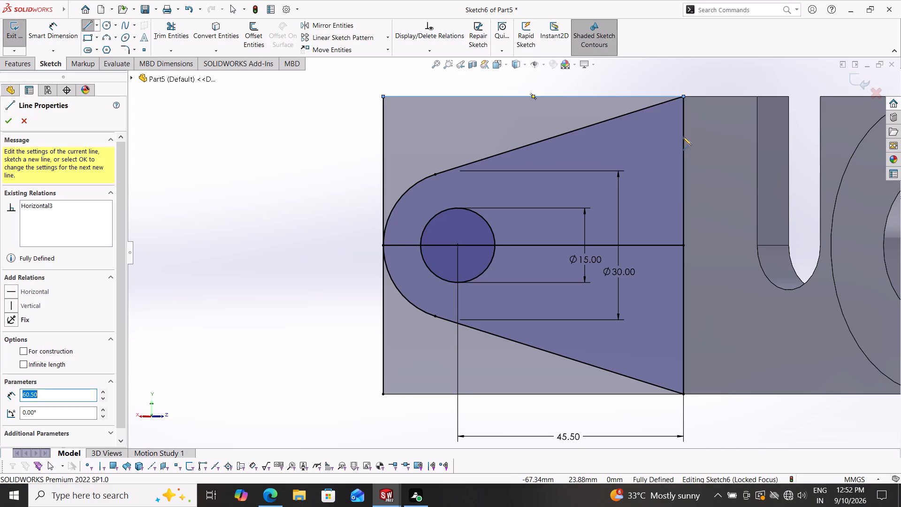
key(Escape)
key(Escape)
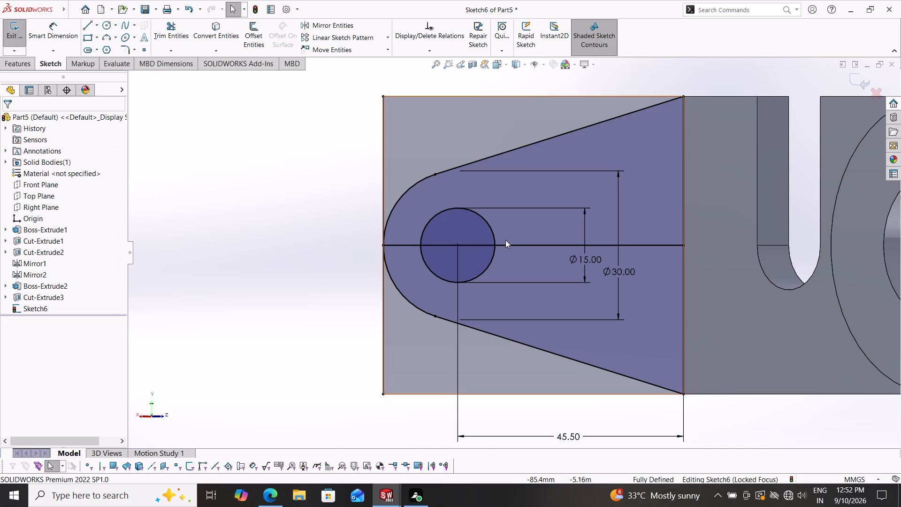
Trim away both halves of the vertical line at the inner end of the tapered profile.
click(175, 30)
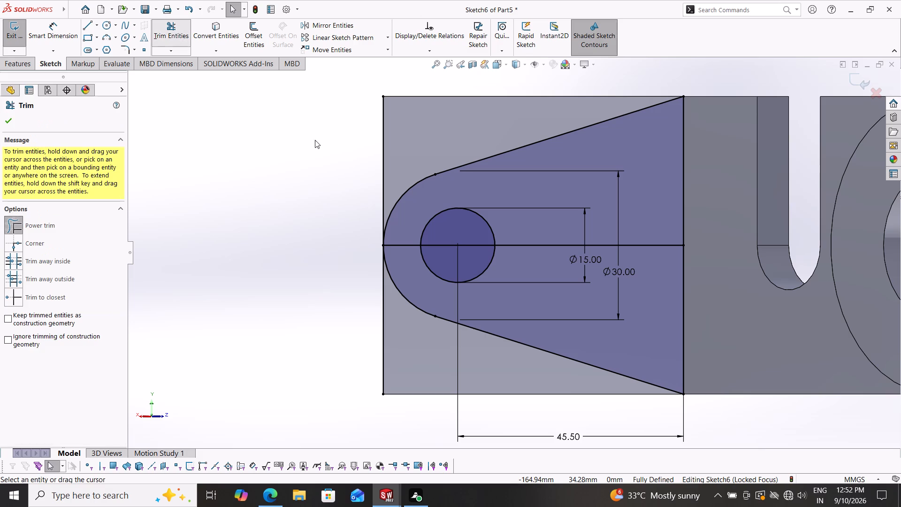
drag(668, 178, 712, 169)
drag(702, 307, 680, 313)
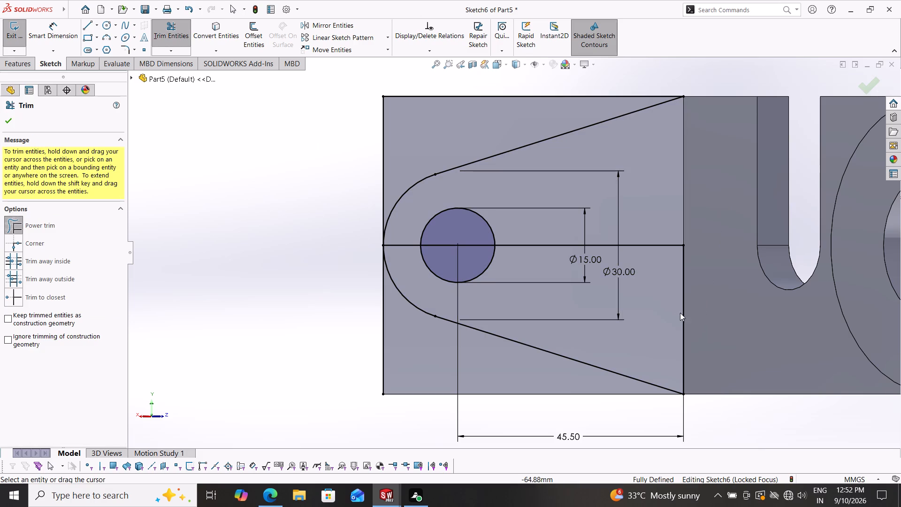
drag(680, 313, 661, 317)
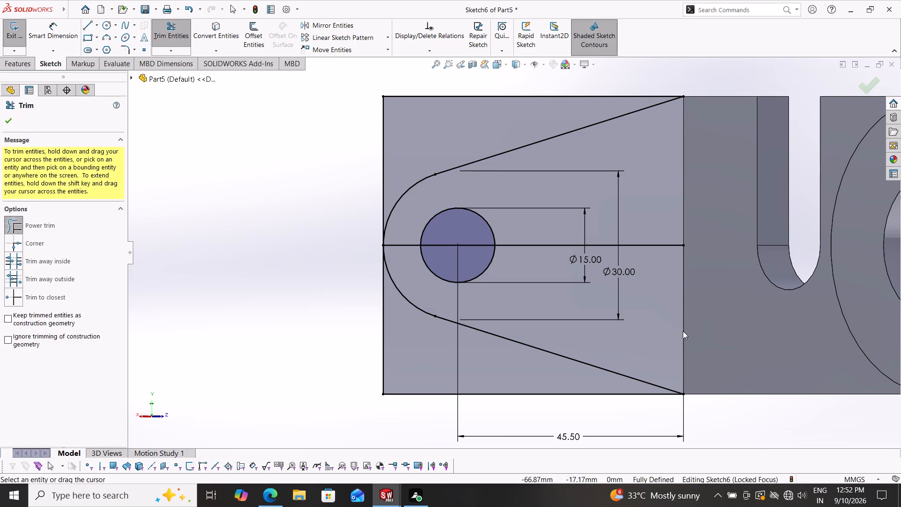
key(Escape)
key(Escape)
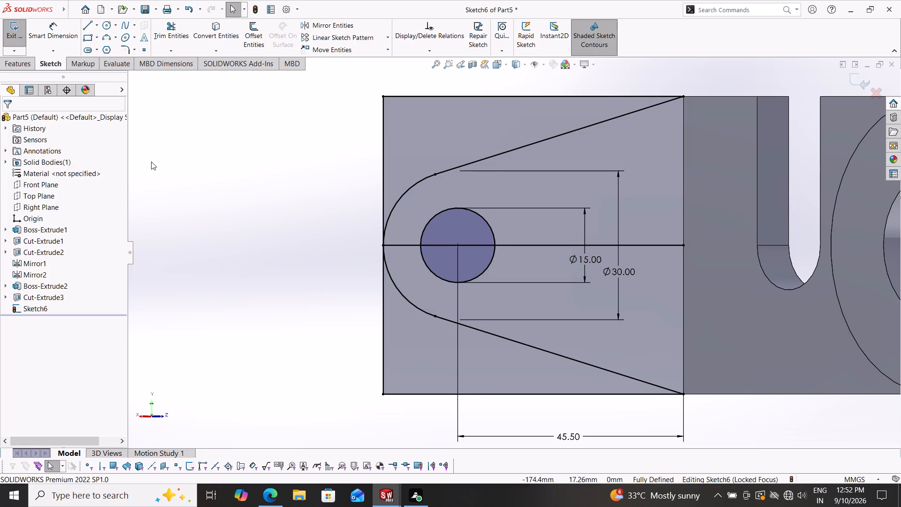
Redraw the arm face's lower and upper 60.5 mm edges and its 60 mm outer end edge from corner to corner.
click(86, 24)
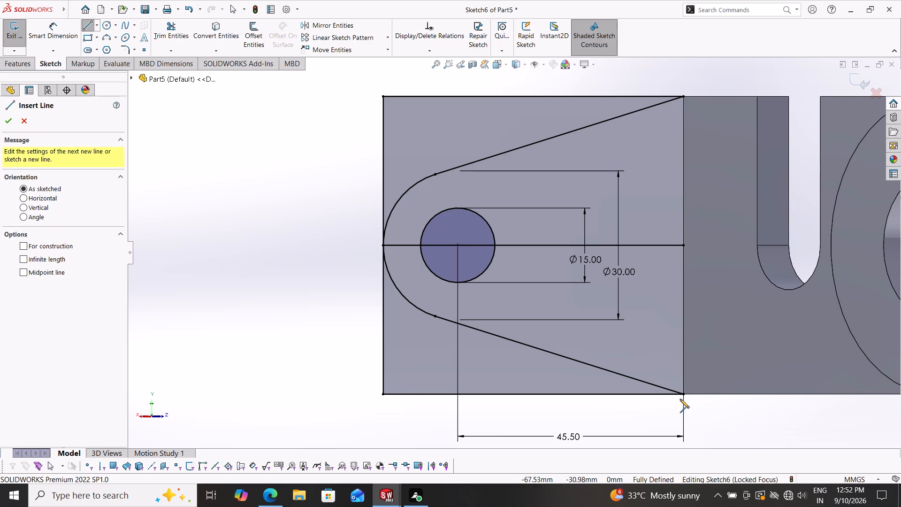
click(686, 394)
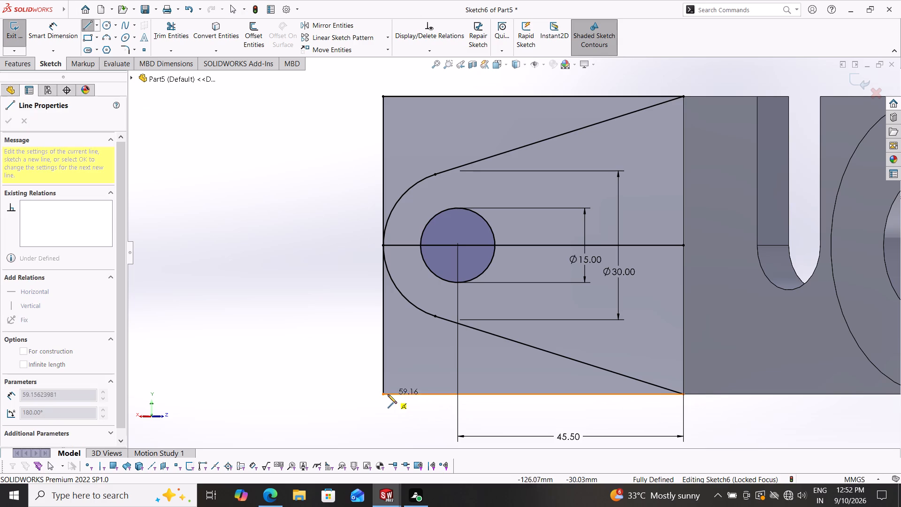
click(382, 392)
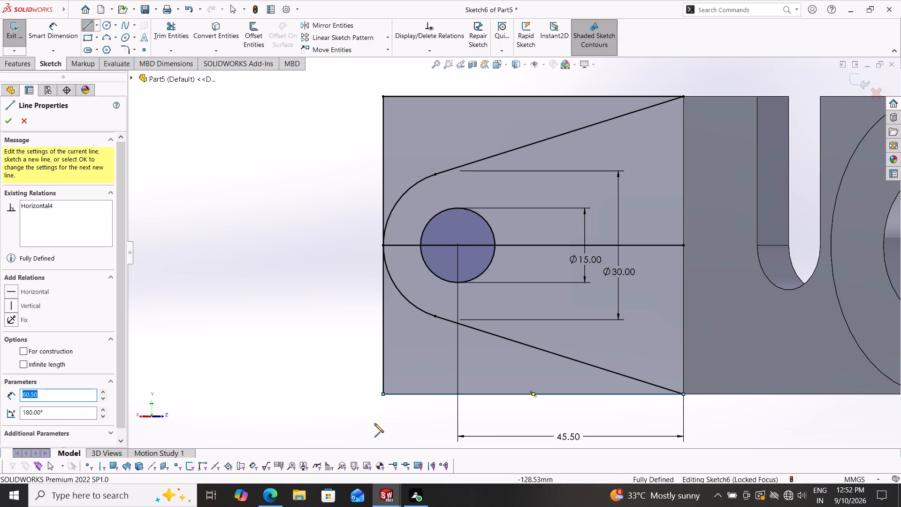
click(382, 393)
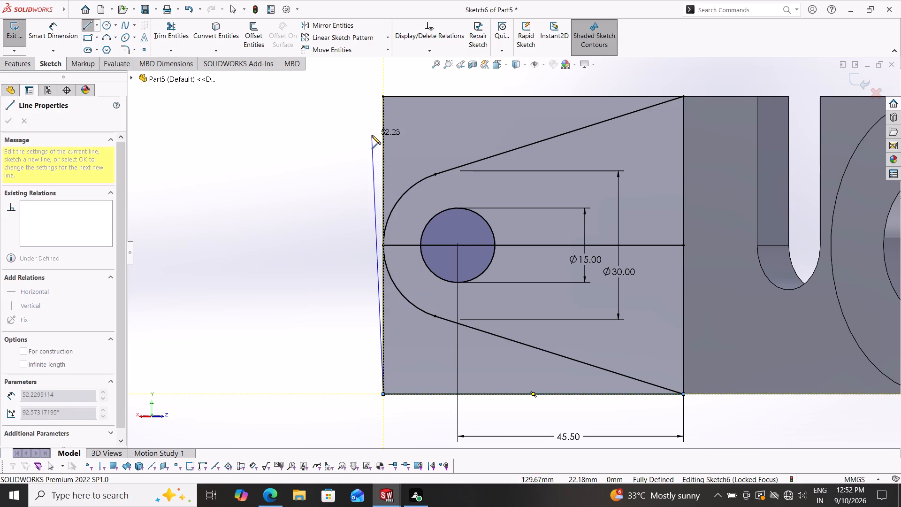
click(382, 97)
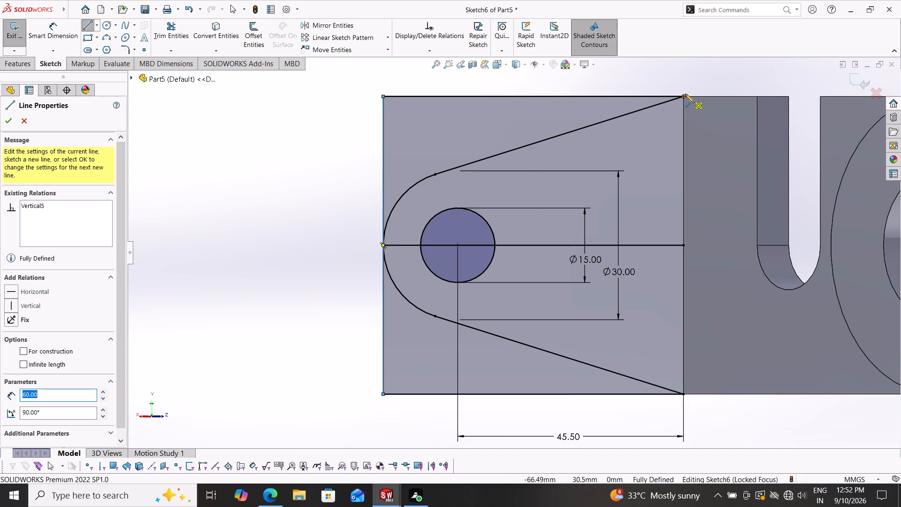
click(685, 94)
click(383, 95)
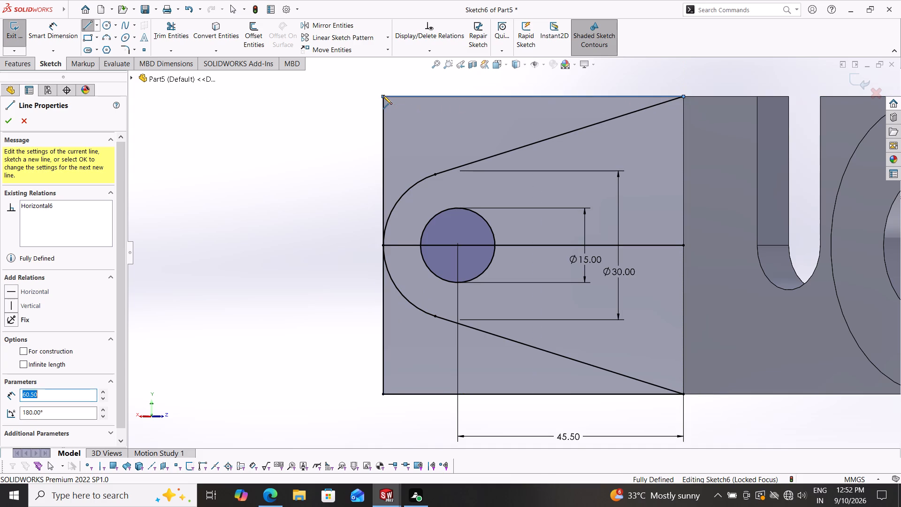
key(Escape)
key(Escape)
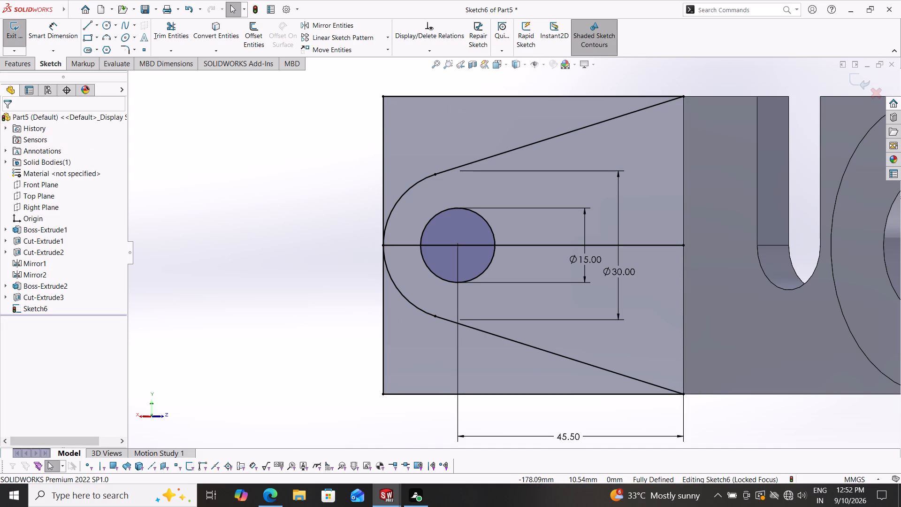
Cut-extrude the two corner regions outside the tapered profile, using Mid Plane with a 60 mm depth.
click(19, 66)
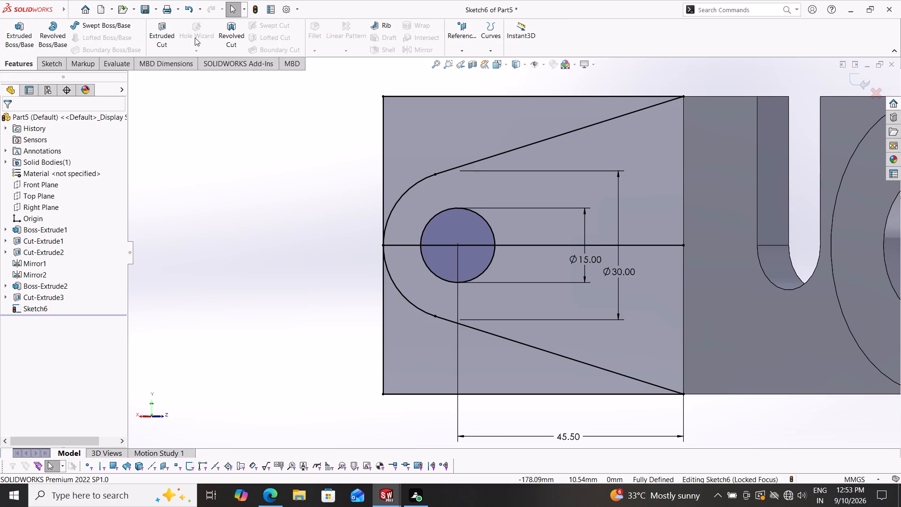
click(168, 32)
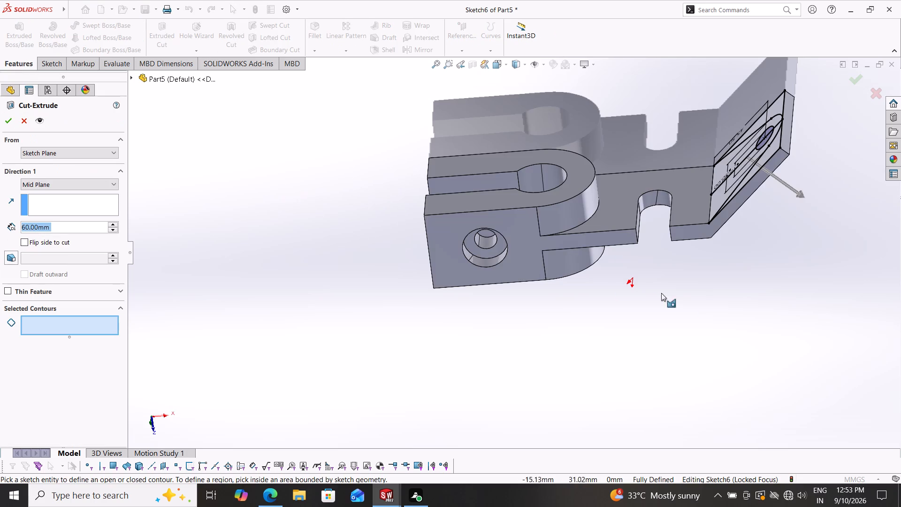
middle_drag(708, 293, 734, 338)
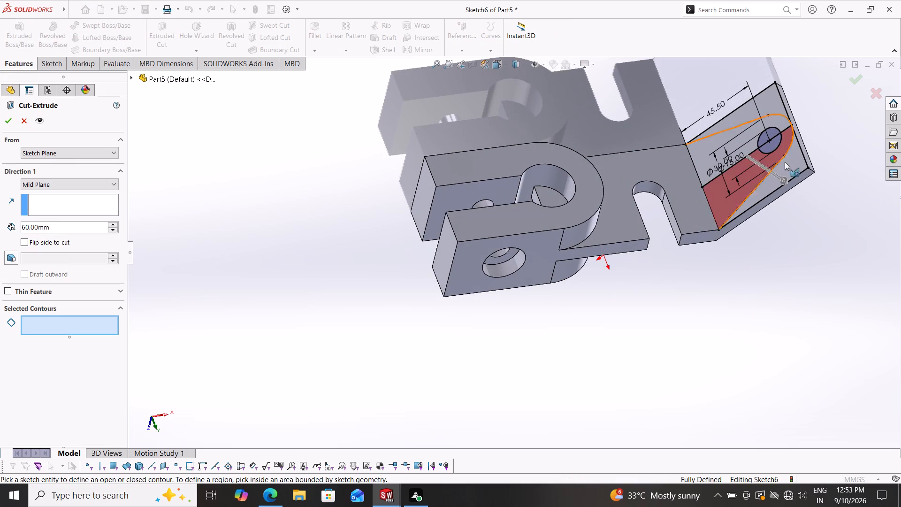
click(798, 169)
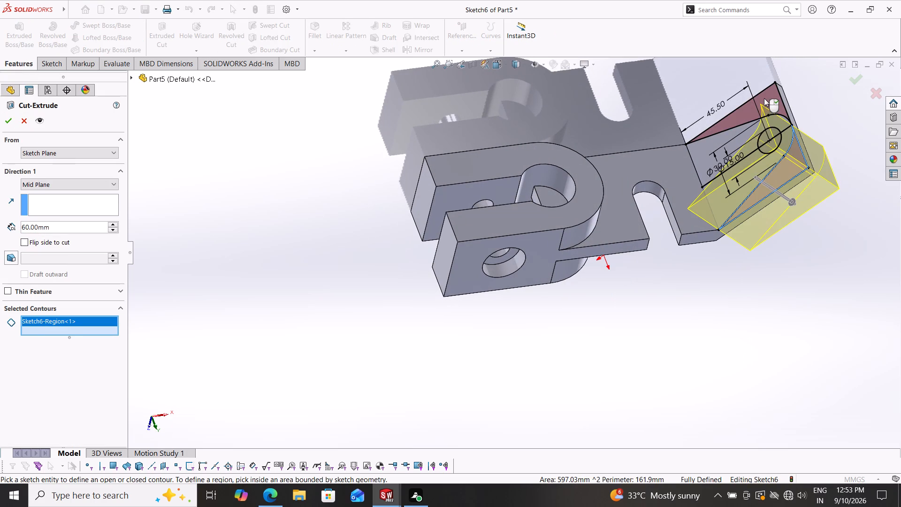
click(764, 98)
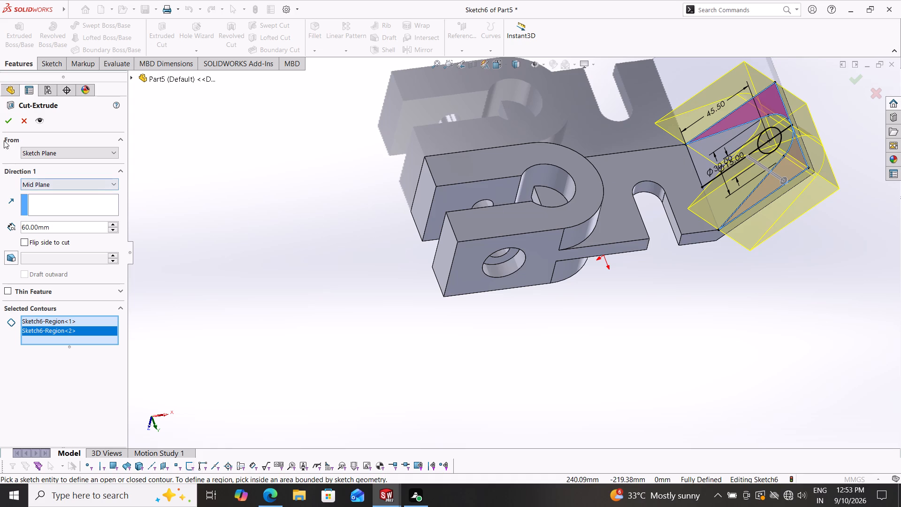
click(7, 120)
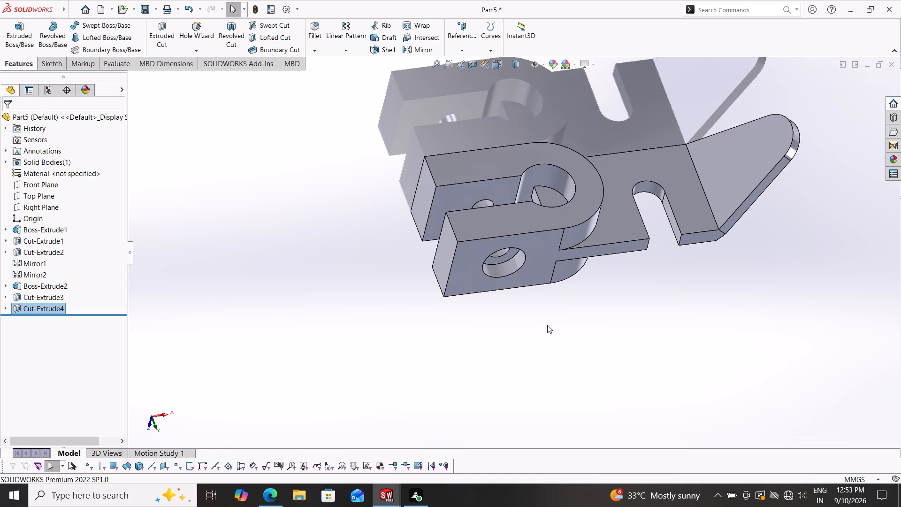
Start a sketch on the arm's tapered face and draw a 15 mm horizontal line from the rounded tip to the arc's centre.
middle_drag(563, 322, 680, 385)
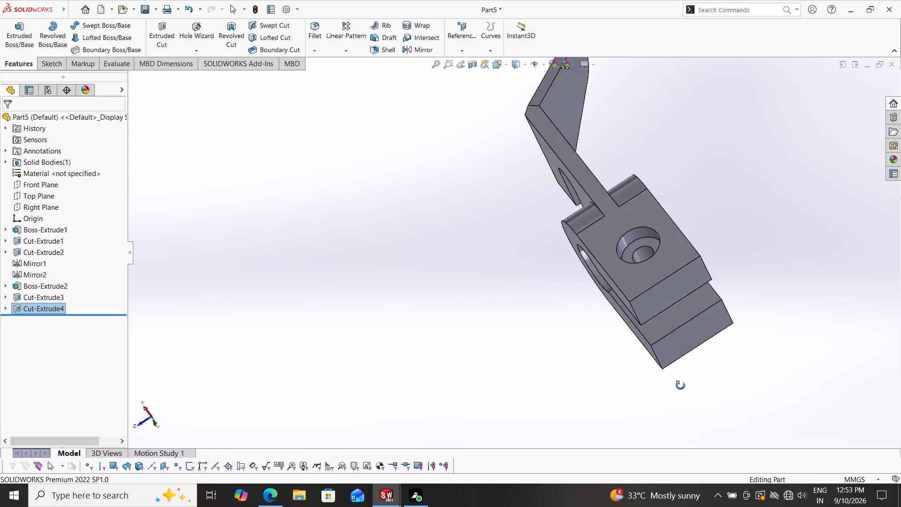
middle_drag(680, 385, 778, 496)
middle_drag(724, 120, 687, 205)
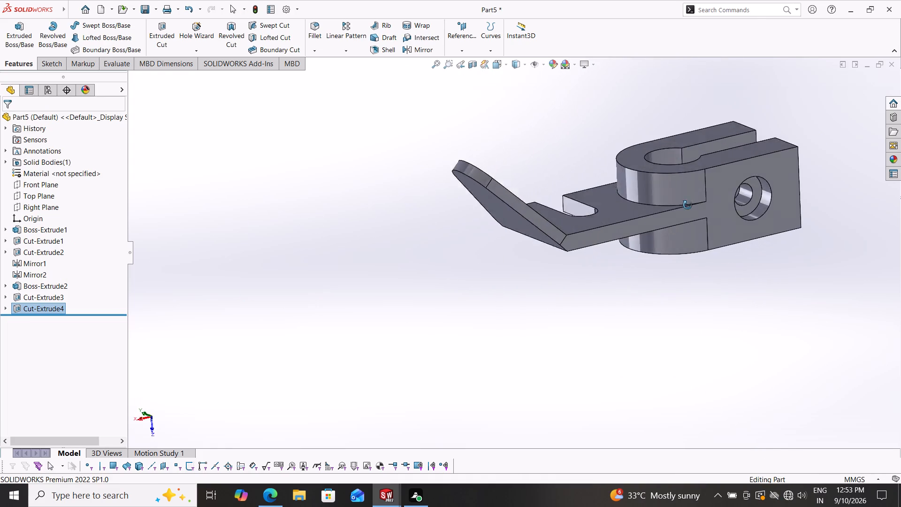
middle_drag(687, 205, 622, 240)
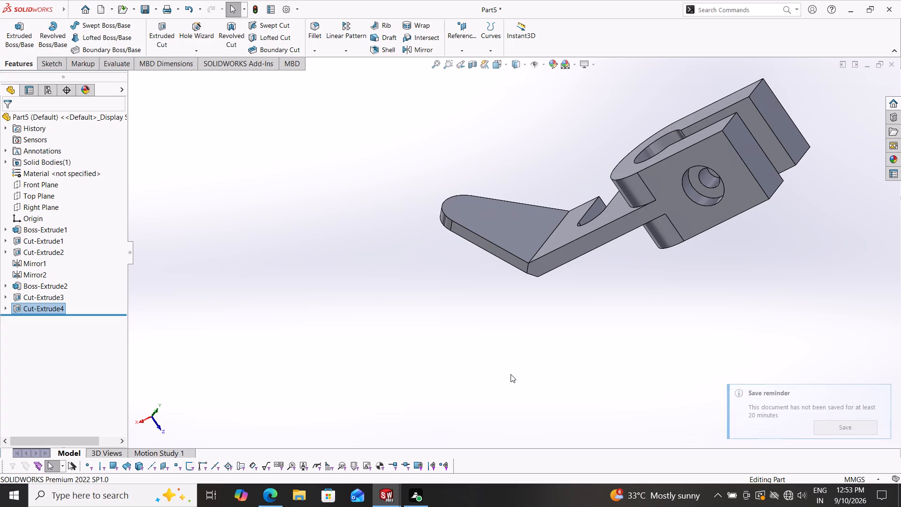
click(500, 228)
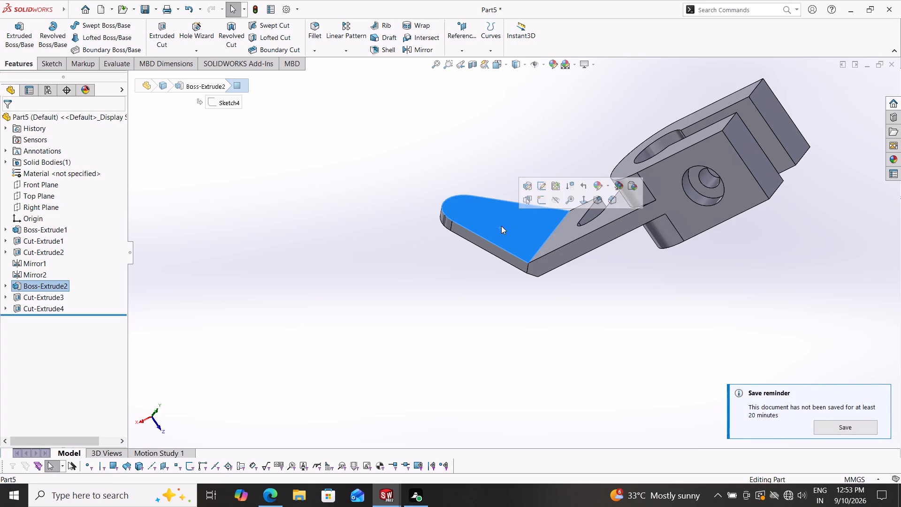
click(541, 199)
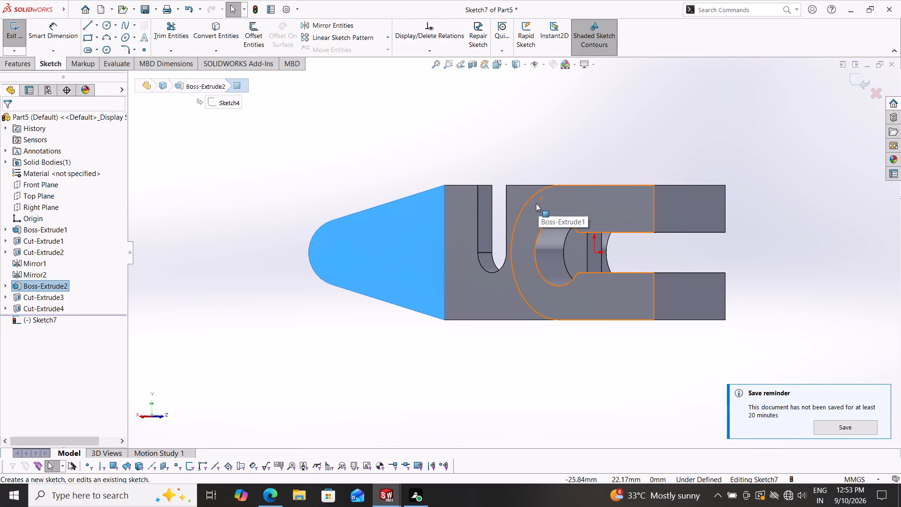
key(Escape)
key(Escape)
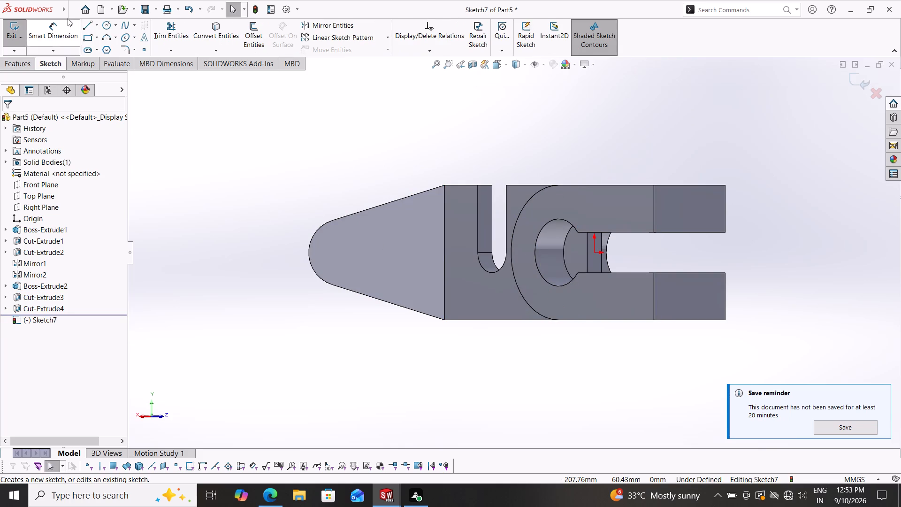
click(85, 28)
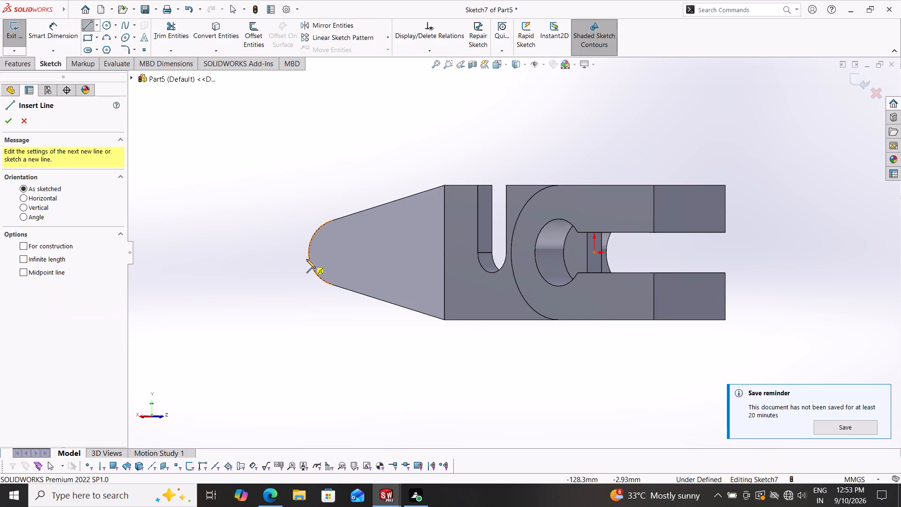
click(309, 253)
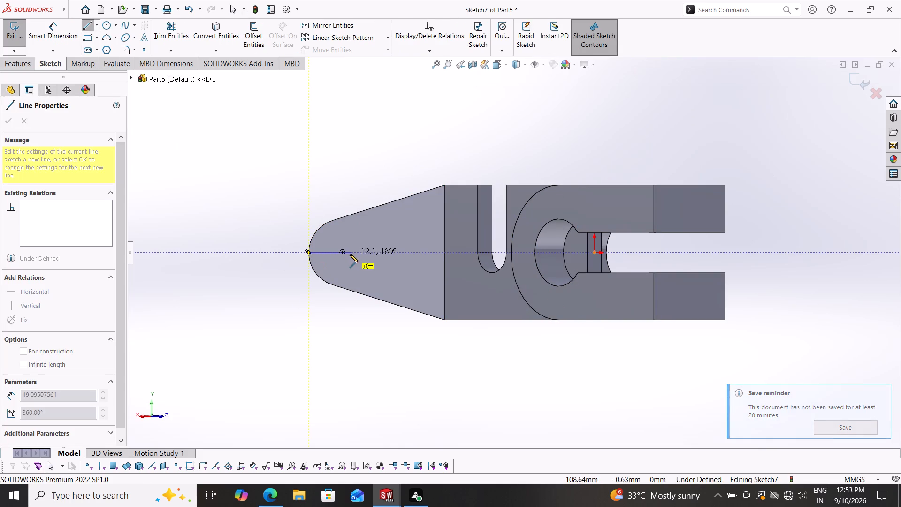
click(341, 252)
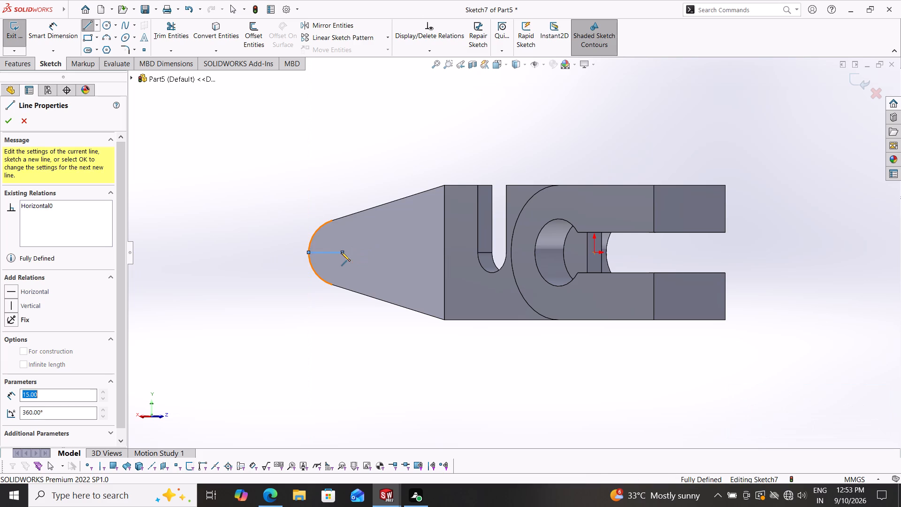
key(Escape)
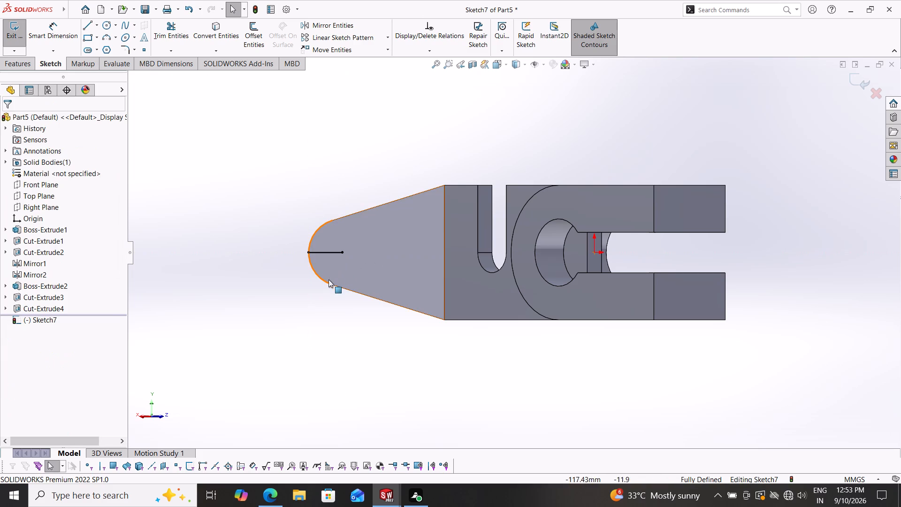
Draw a circle centred on the inner end of the horizontal line and dimension its diameter to 15 mm.
click(105, 26)
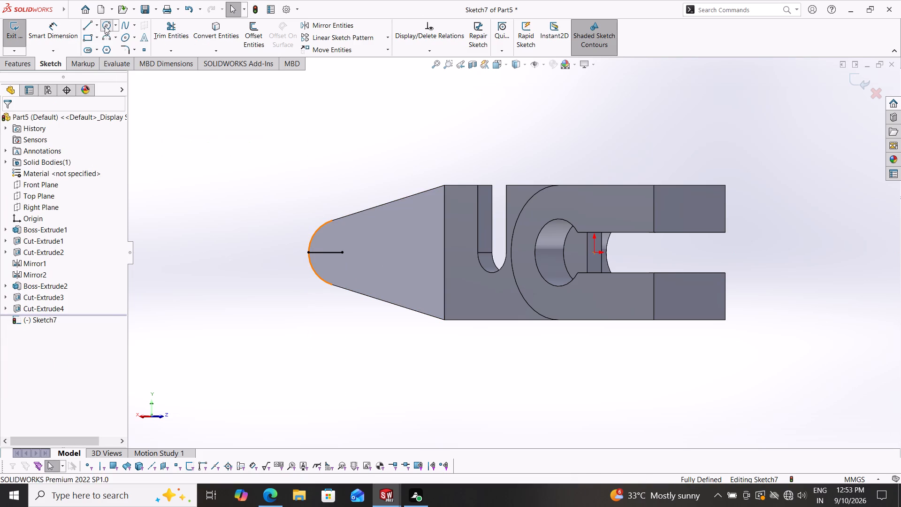
click(344, 251)
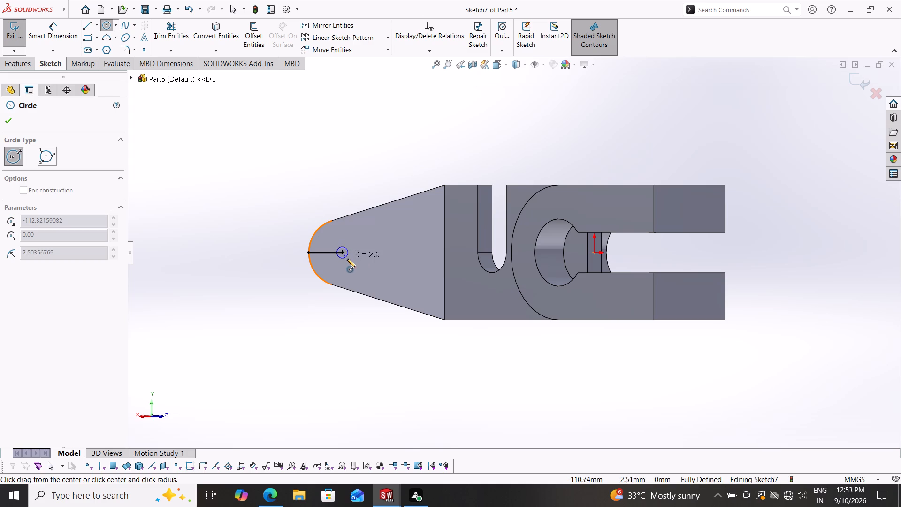
click(352, 273)
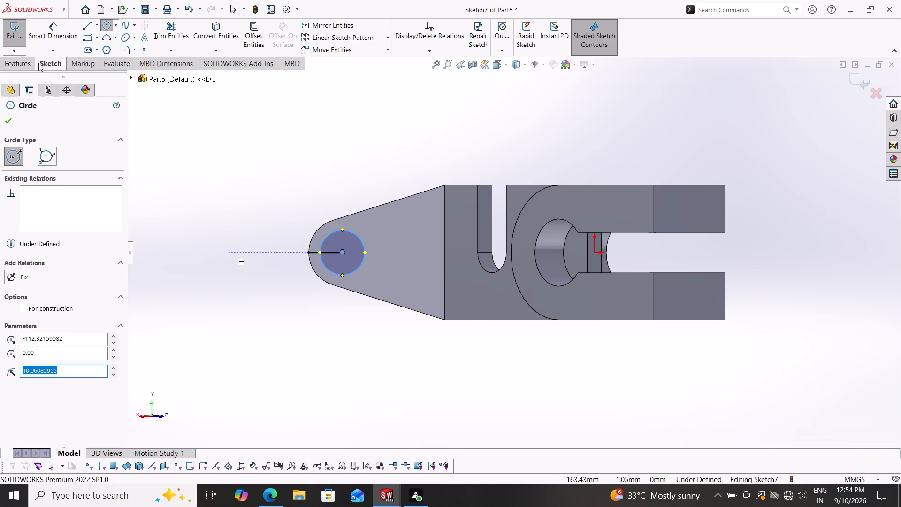
click(48, 36)
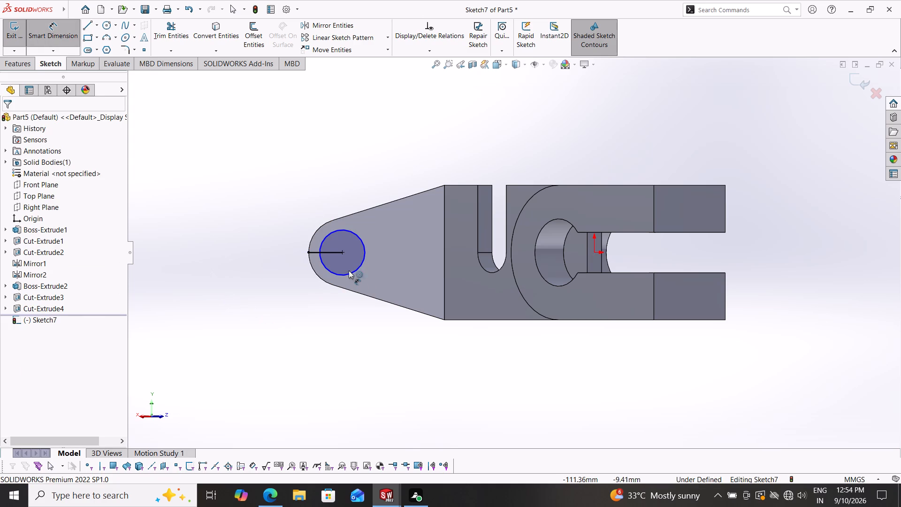
click(365, 246)
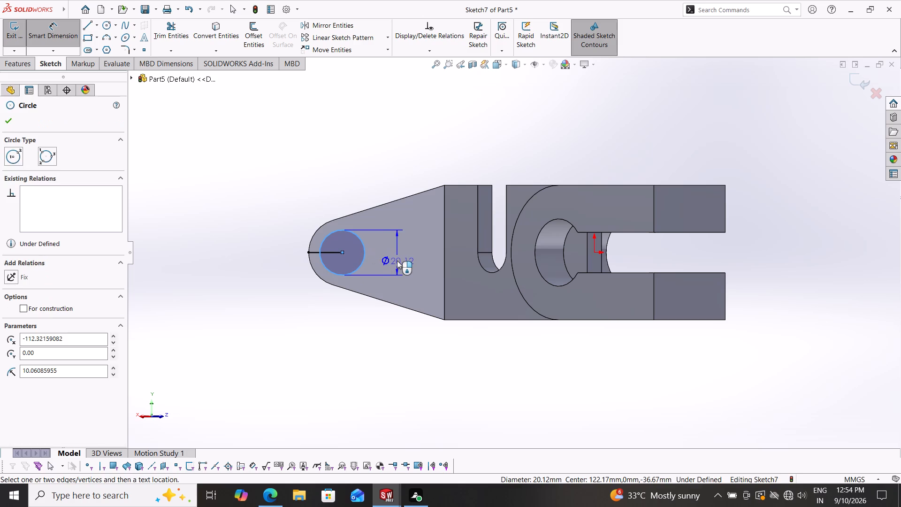
click(397, 261)
text(15)
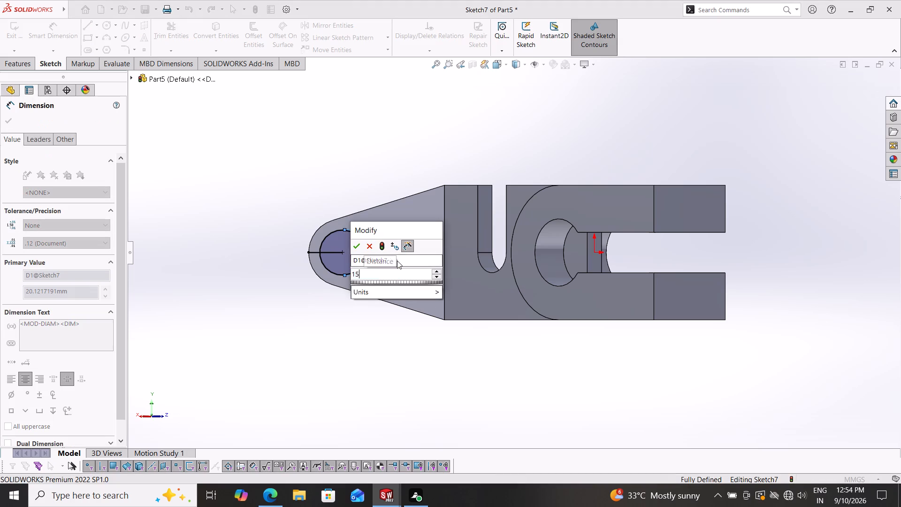
key(Return)
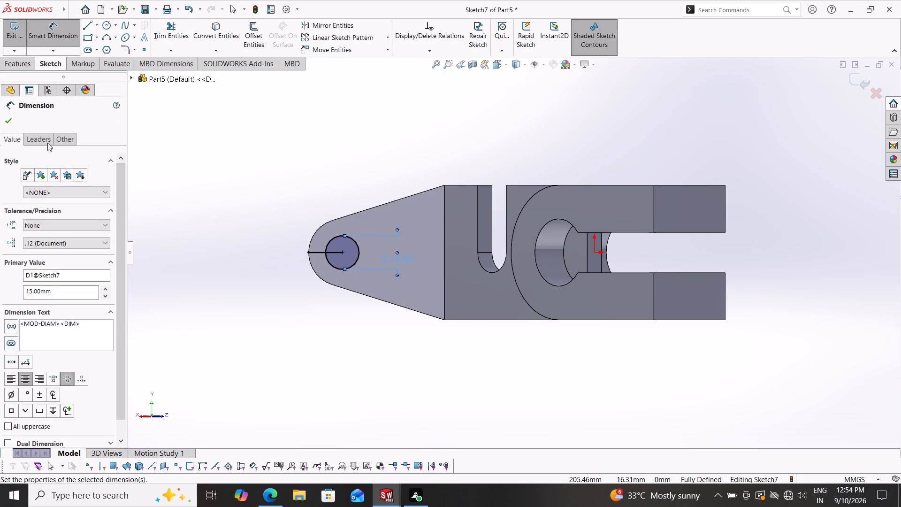
click(1, 117)
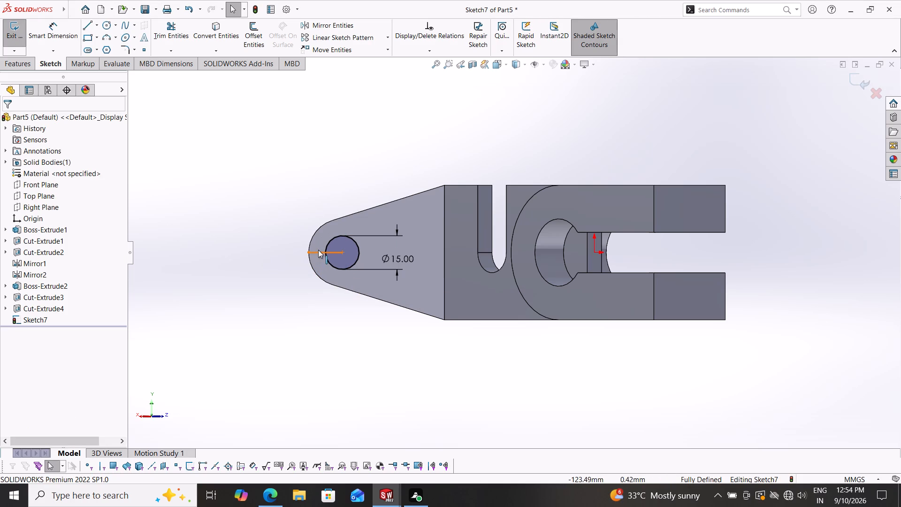
Convert the horizontal line between the rounded tip and the circle's centre to construction geometry.
click(318, 250)
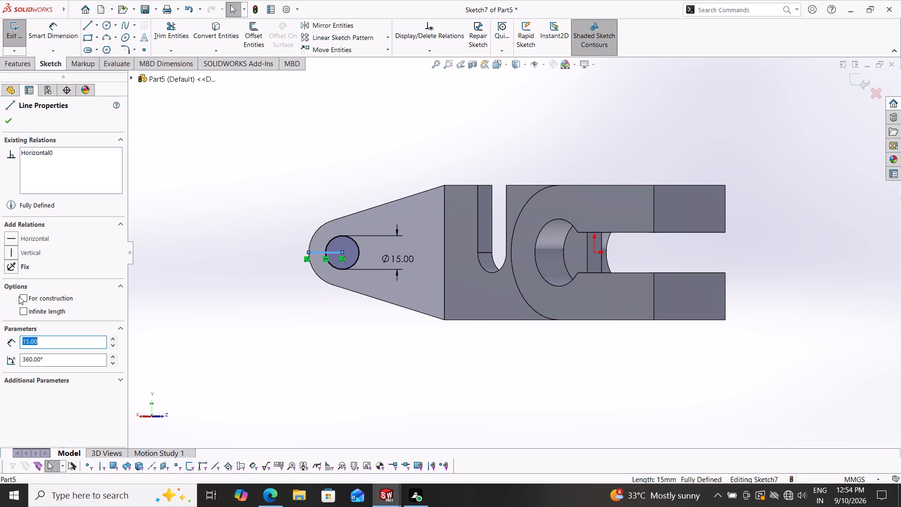
click(25, 298)
click(10, 118)
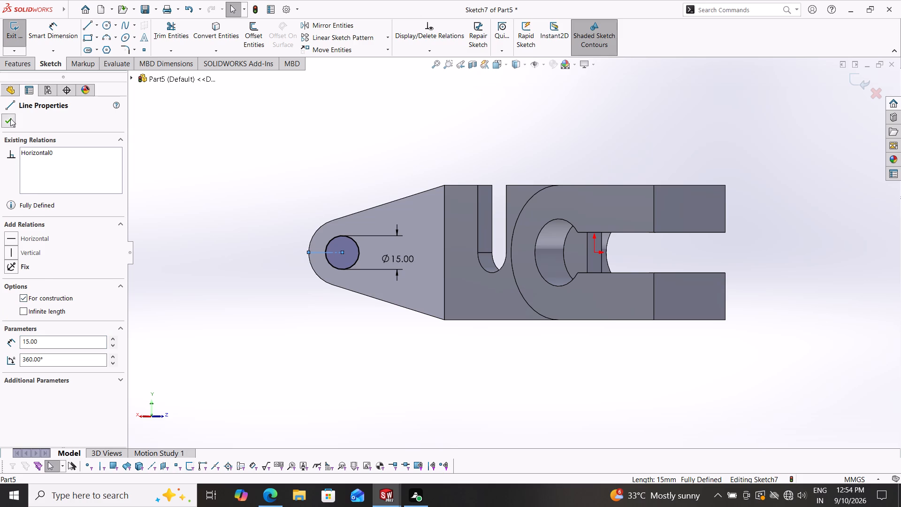
Cut-extrude the 15 mm circle through the arm's tapered end, using Mid Plane with a 60 mm depth.
click(22, 73)
click(24, 65)
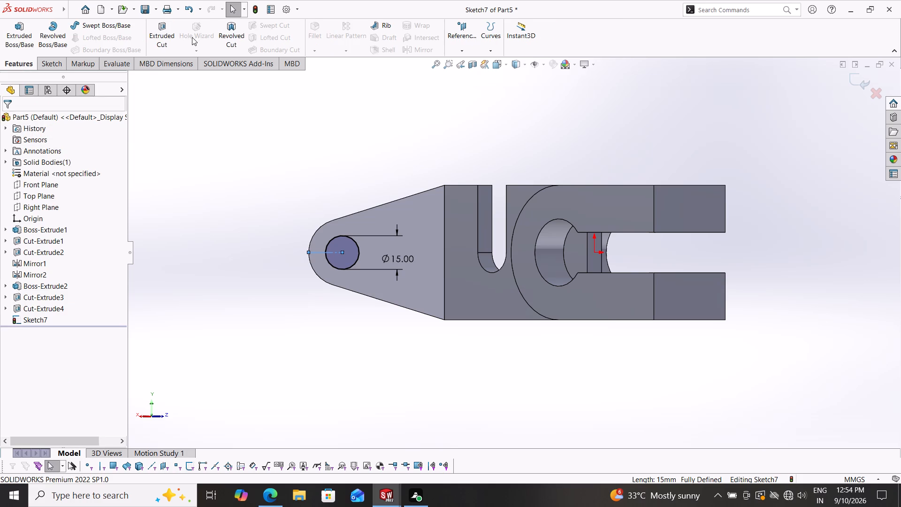
click(173, 33)
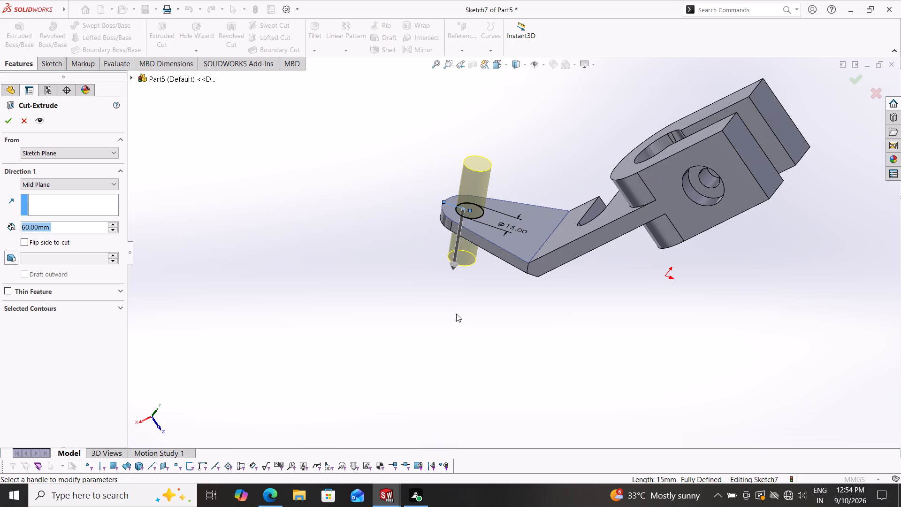
click(730, 501)
click(730, 501)
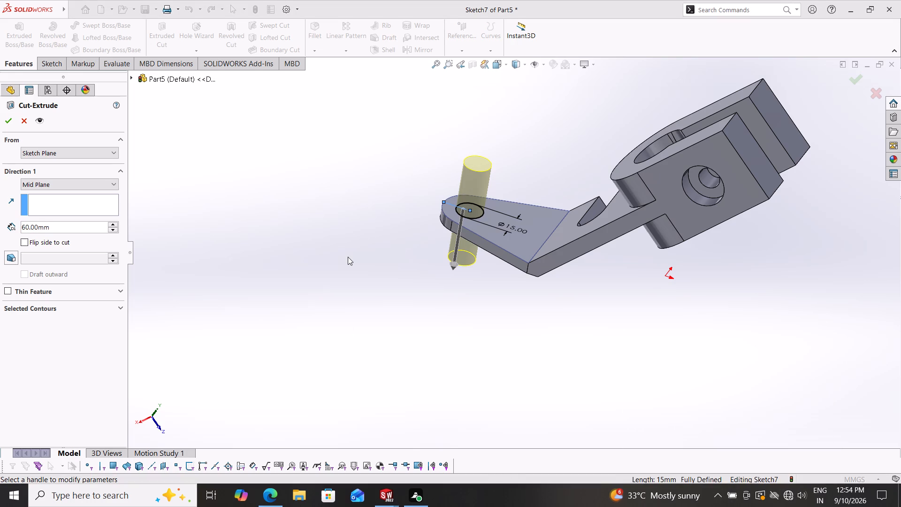
click(318, 258)
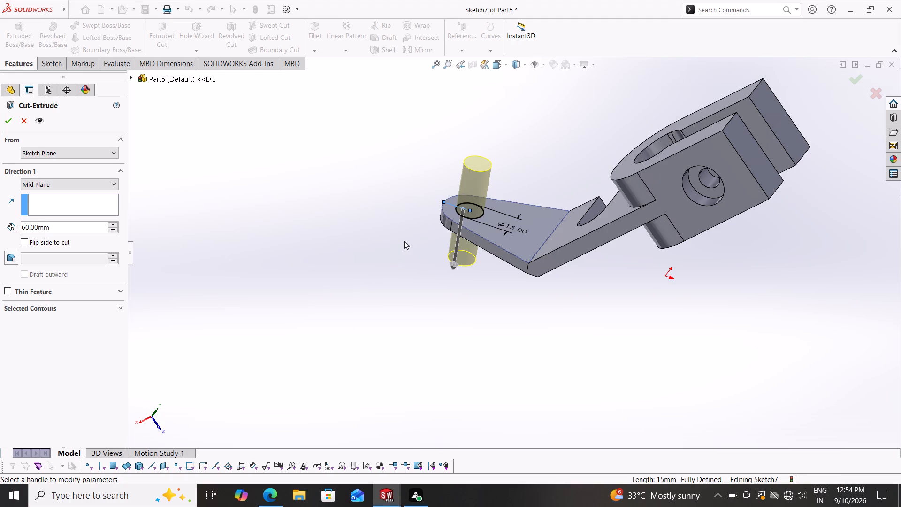
click(10, 118)
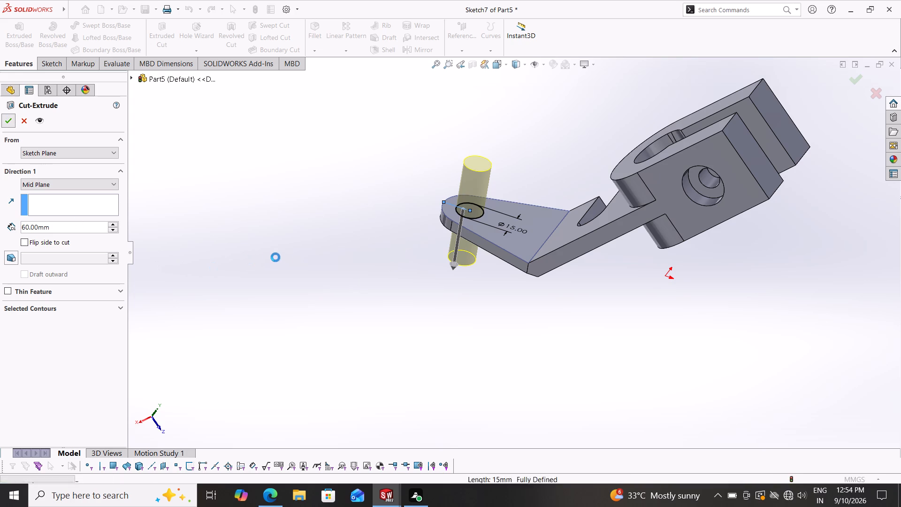
Examine the whole part from all sides, including the arm's new hole, the slot and the U-shaped body.
middle_drag(280, 284, 292, 269)
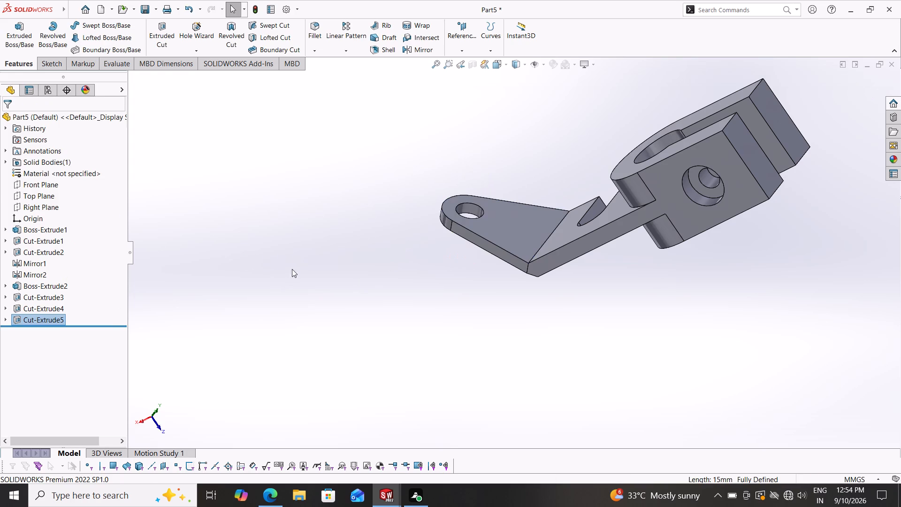
middle_drag(292, 269, 325, 211)
middle_drag(298, 256, 444, 200)
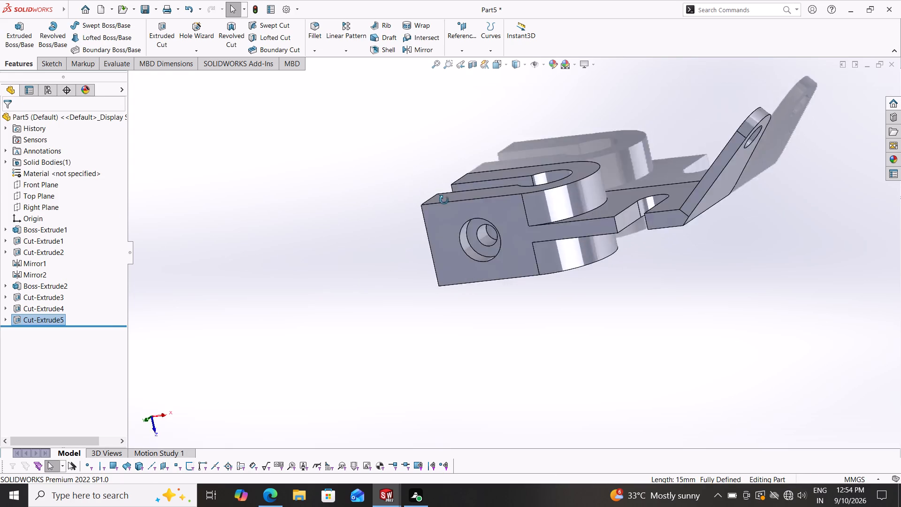
middle_drag(444, 200, 498, 210)
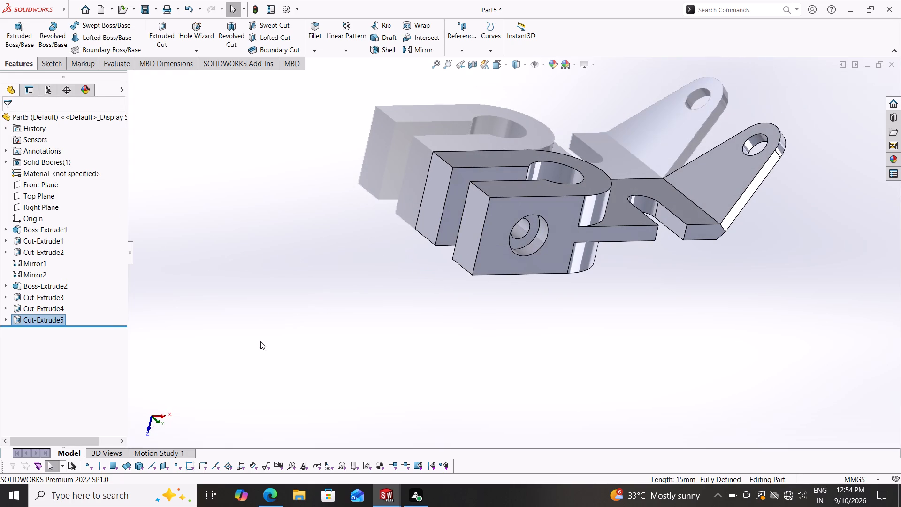
middle_drag(386, 256, 313, 315)
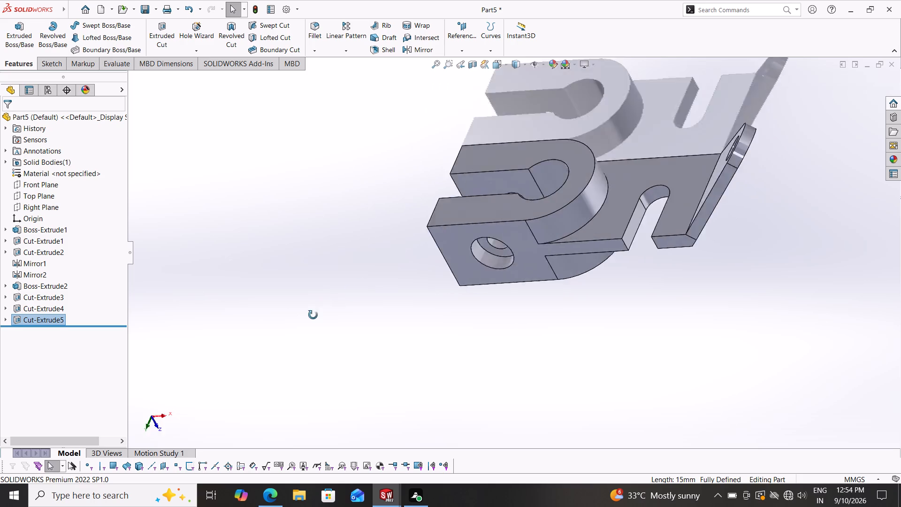
middle_drag(313, 315, 544, 430)
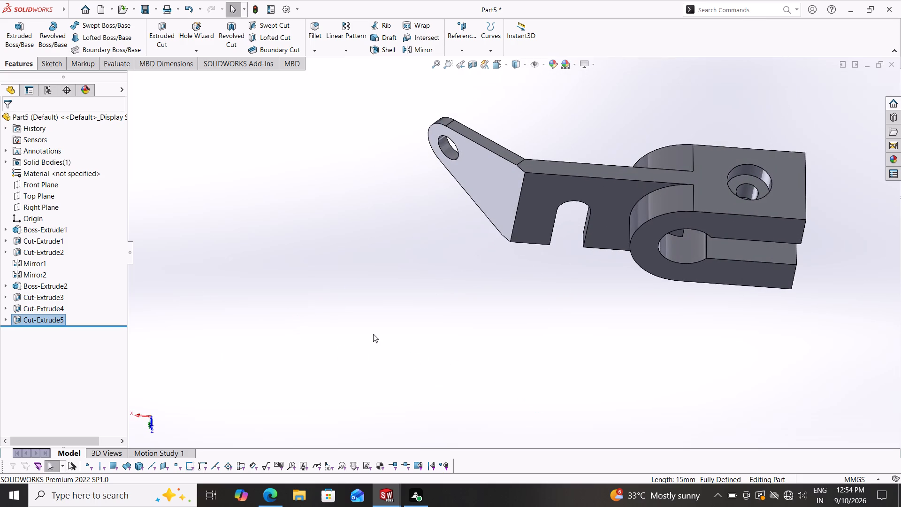
middle_drag(602, 141, 590, 304)
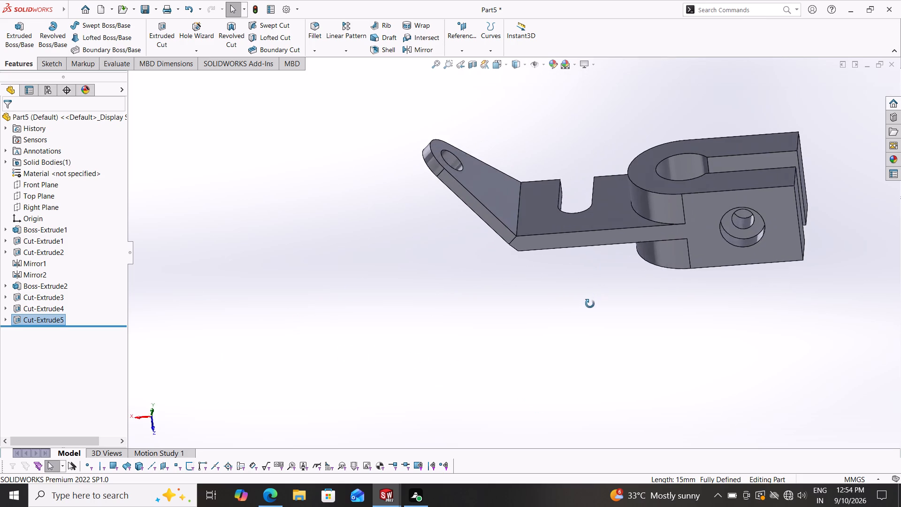
middle_drag(590, 304, 446, 357)
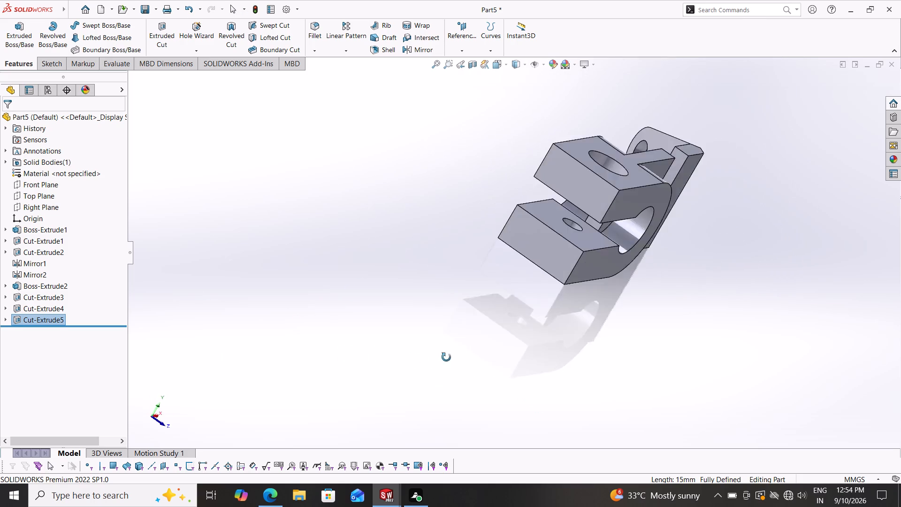
middle_drag(446, 357, 577, 280)
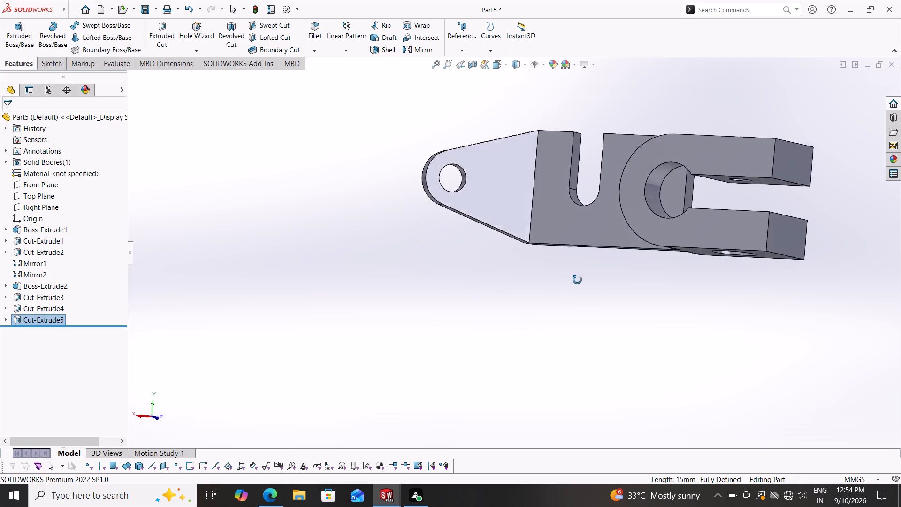
middle_drag(577, 280, 602, 247)
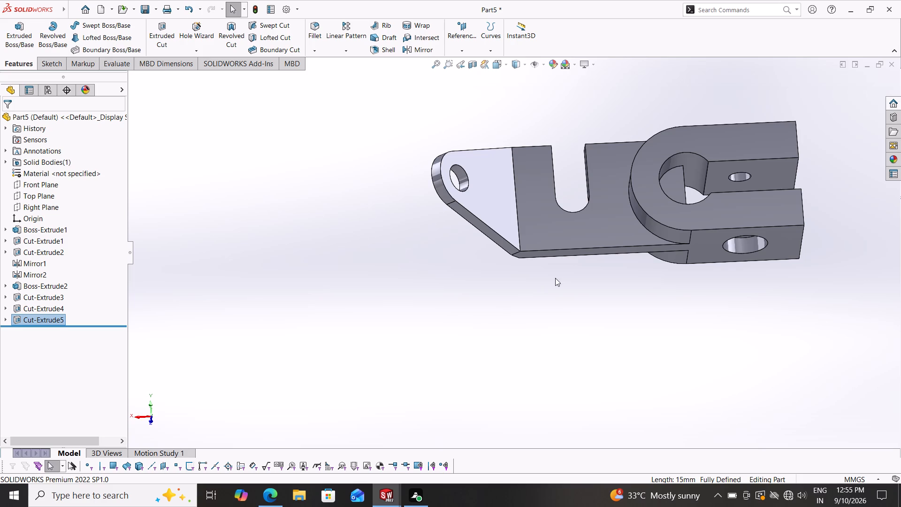
middle_drag(336, 349, 434, 221)
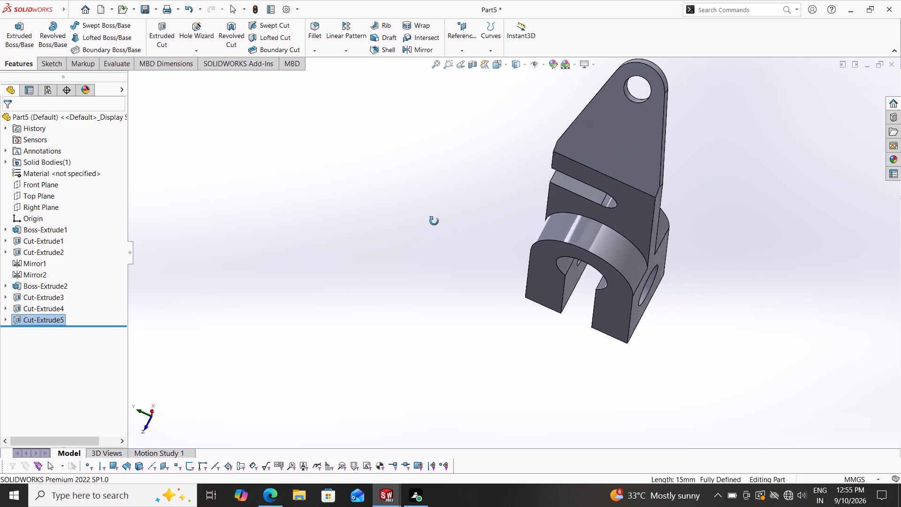
middle_drag(434, 221, 712, 247)
scroll(442, 219, down, 1)
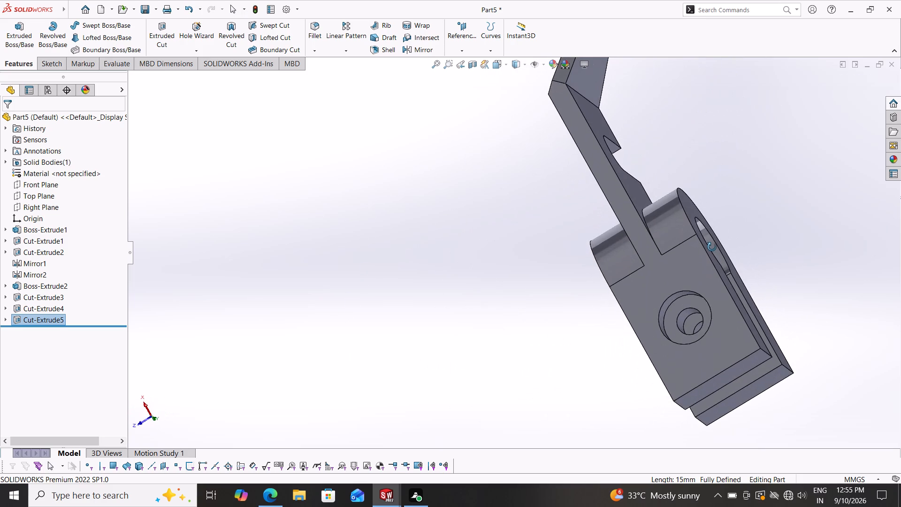
middle_drag(712, 247, 570, 178)
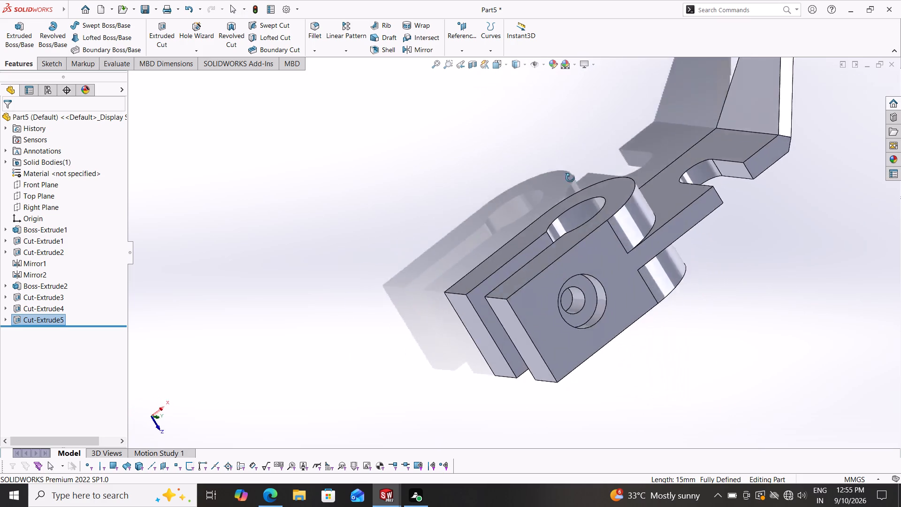
middle_drag(570, 178, 453, 233)
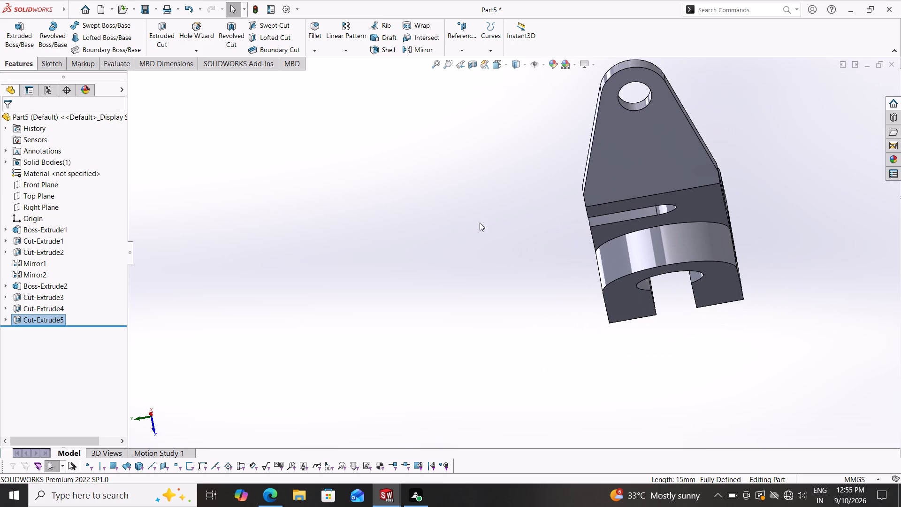
middle_drag(466, 178, 402, 288)
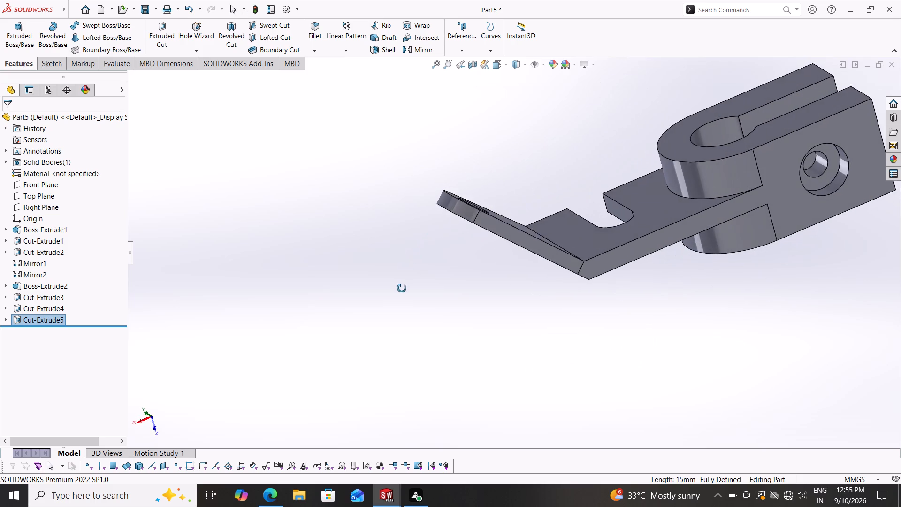
middle_drag(402, 288, 456, 246)
middle_drag(421, 238, 543, 356)
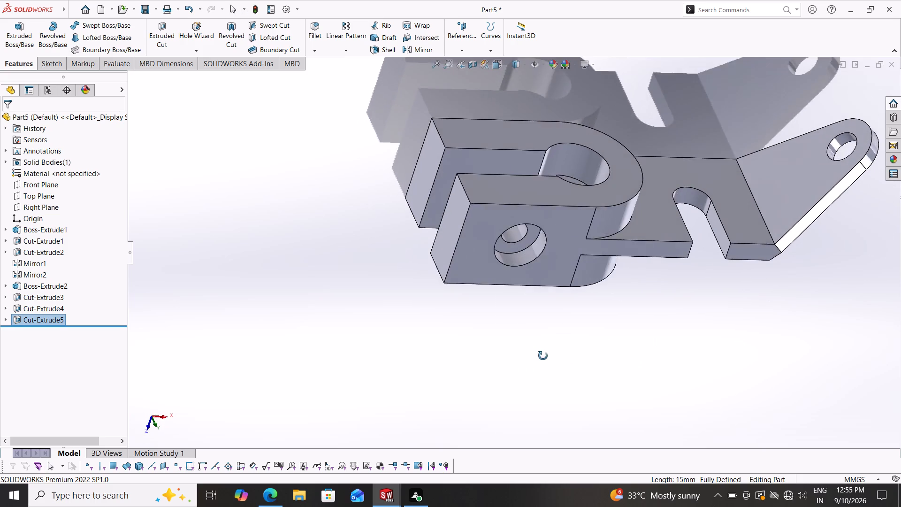
middle_drag(543, 356, 540, 346)
scroll(591, 234, down, 2)
scroll(591, 234, up, 3)
Start a sketch on the U-shaped body's flat face and convert the round opening's arc edge and the arm's straight edge crossing it.
middle_drag(610, 122, 618, 150)
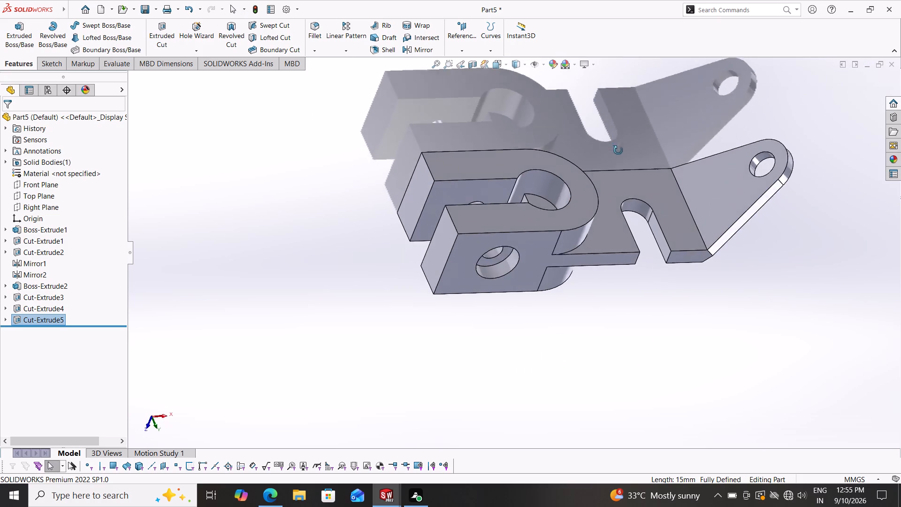
middle_drag(618, 150, 605, 173)
click(571, 195)
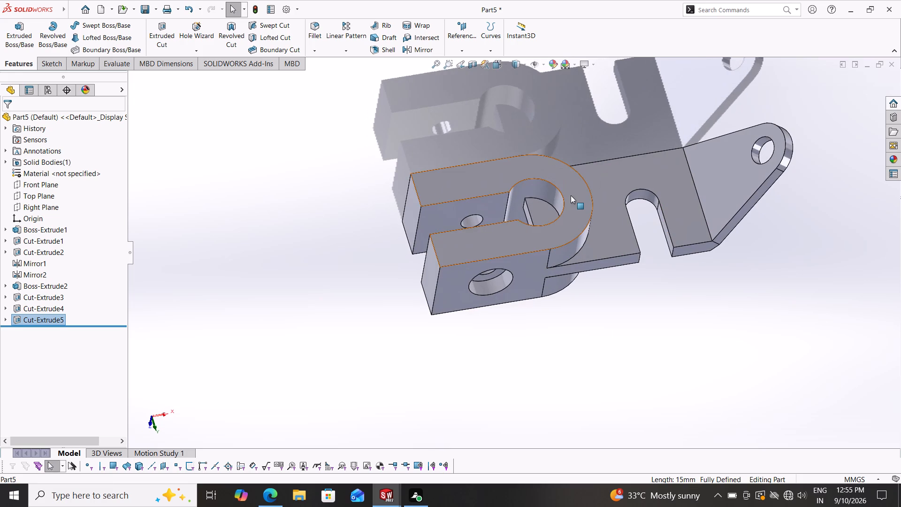
click(613, 167)
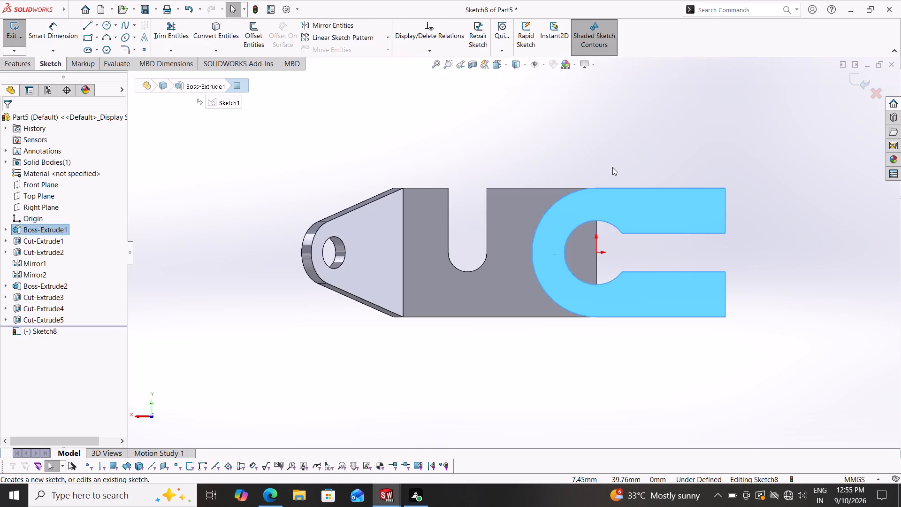
key(Escape)
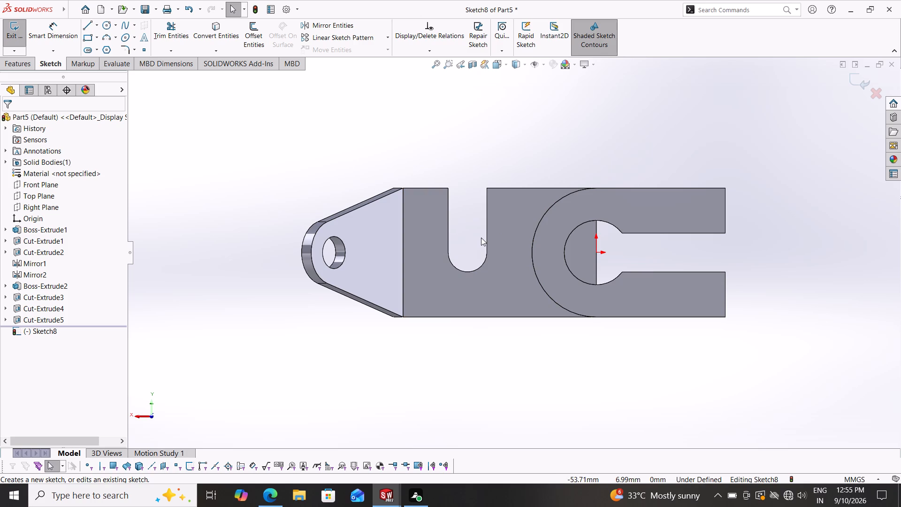
click(220, 23)
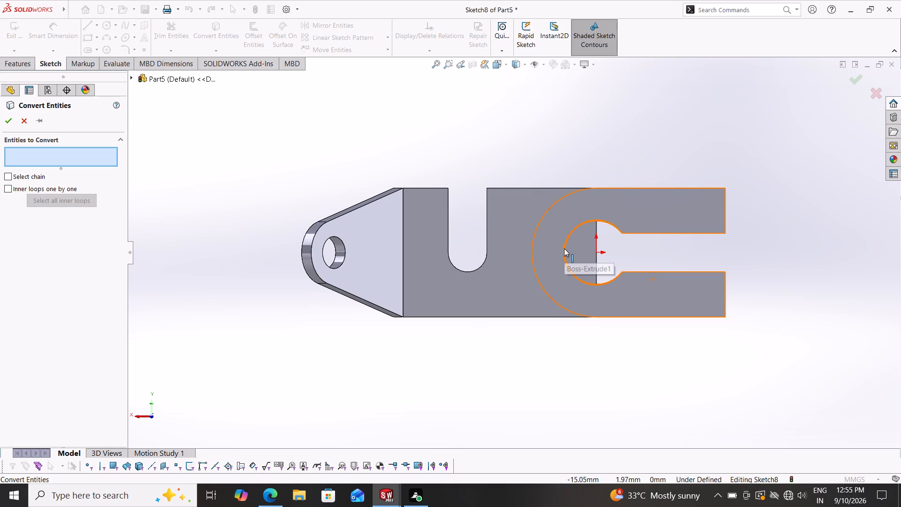
click(564, 248)
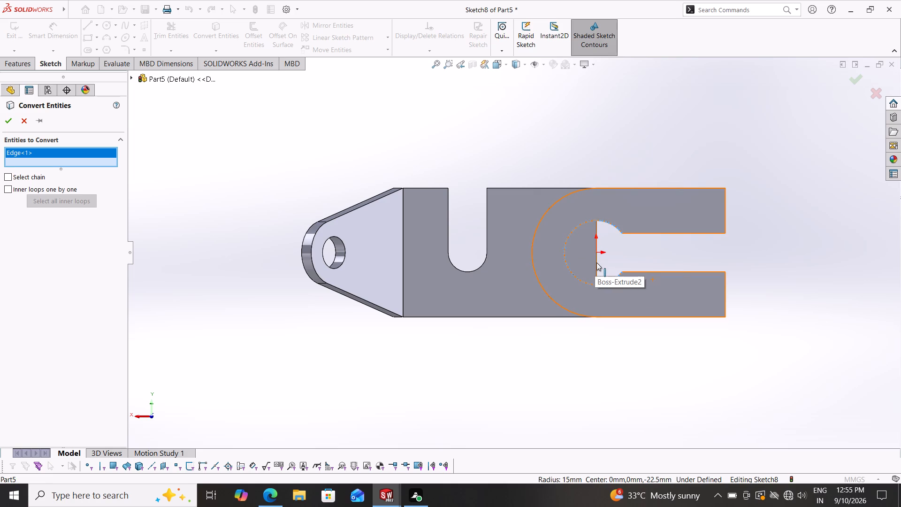
click(596, 262)
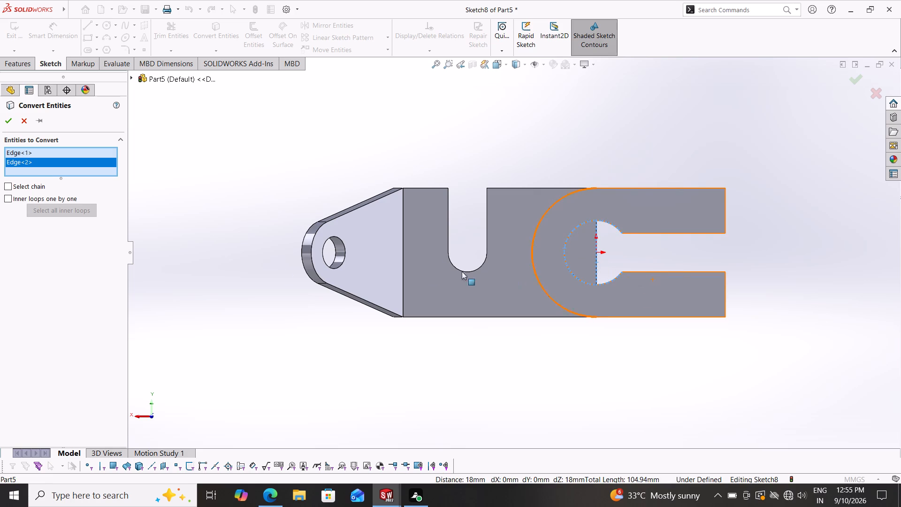
click(7, 121)
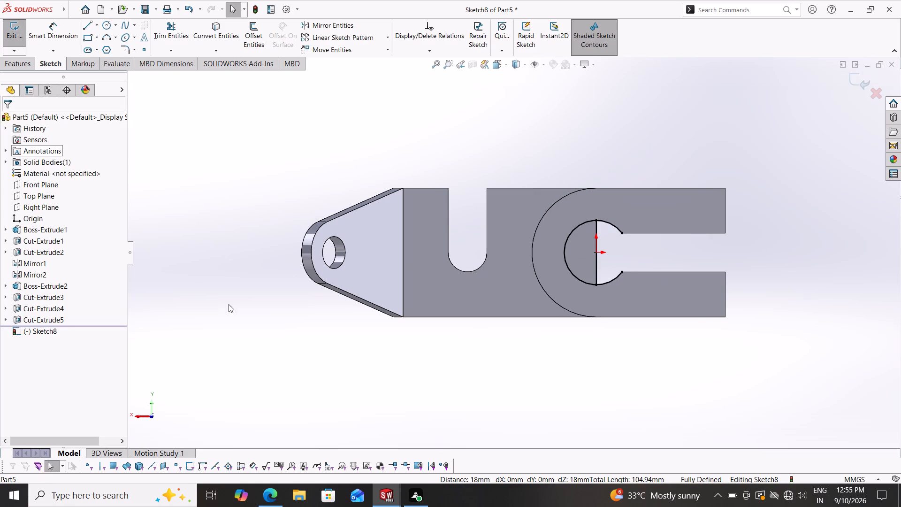
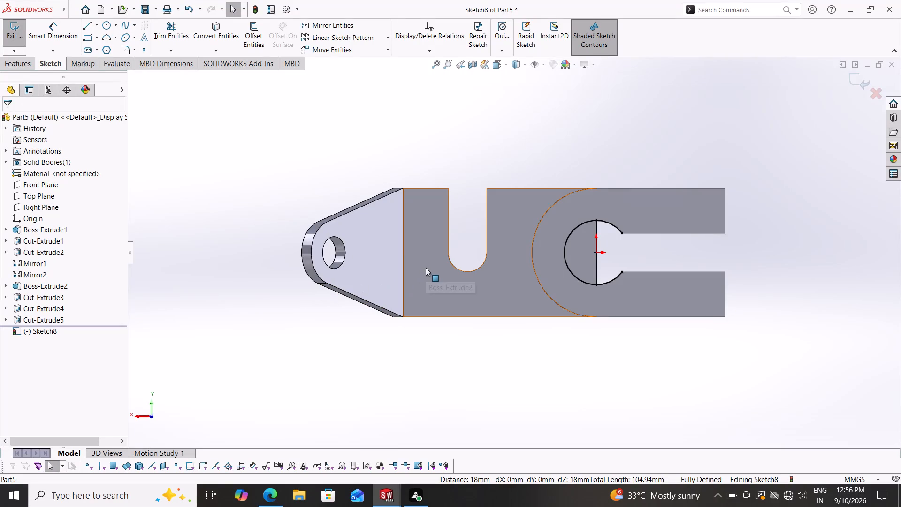
Trim the converted arc's two portions beyond the straight line, leaving a closed half-circle inside the round opening.
click(161, 31)
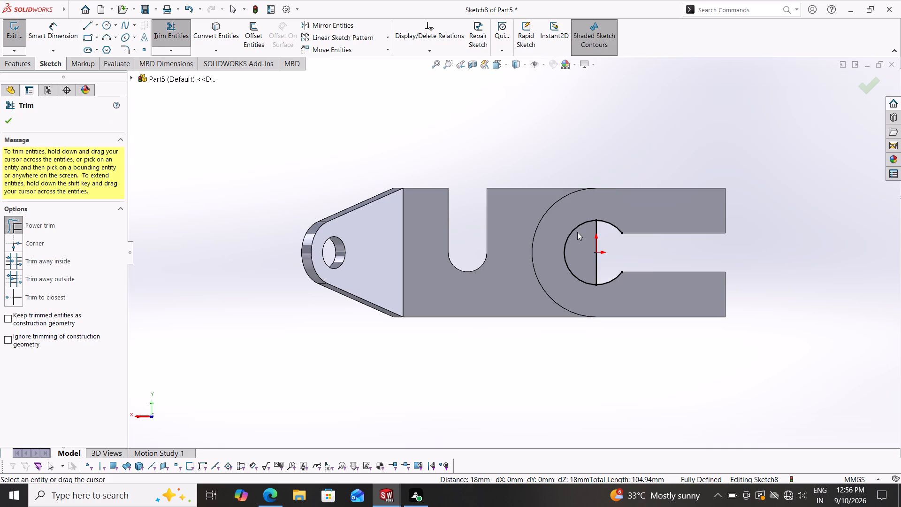
drag(618, 212, 618, 237)
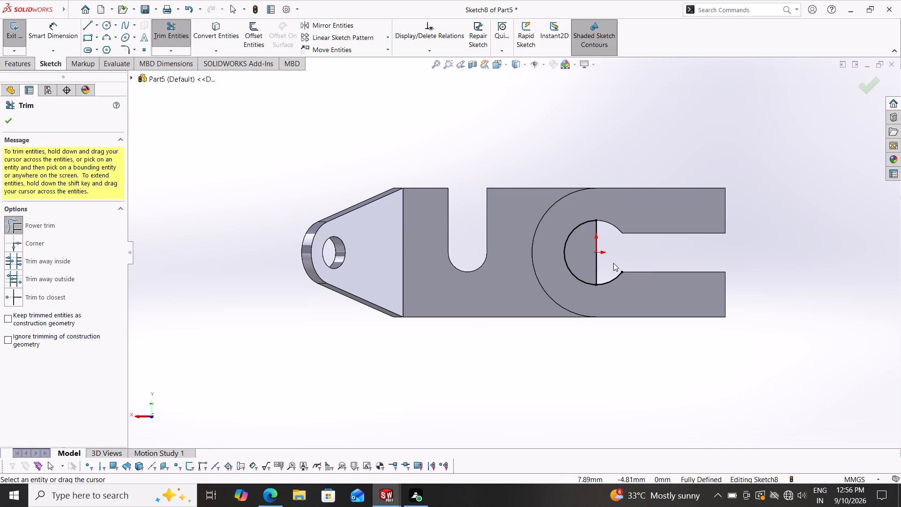
drag(616, 270, 622, 297)
drag(622, 297, 610, 270)
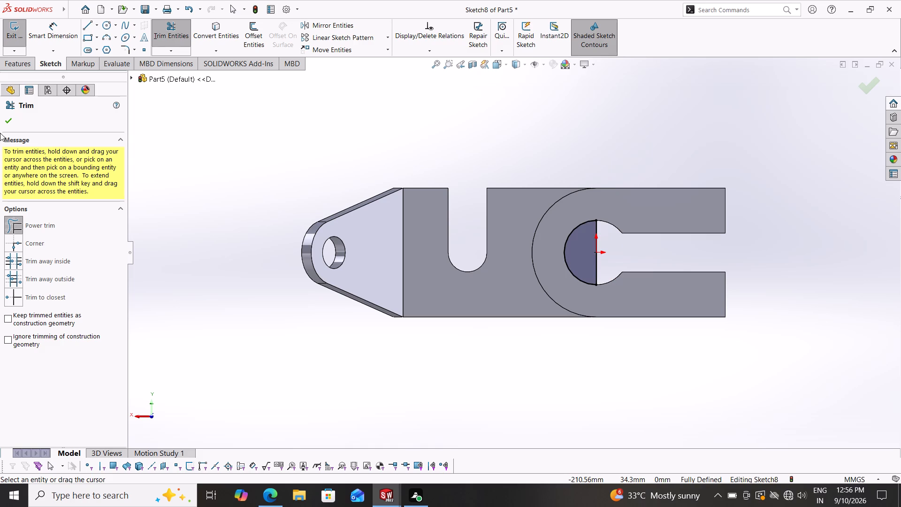
click(9, 117)
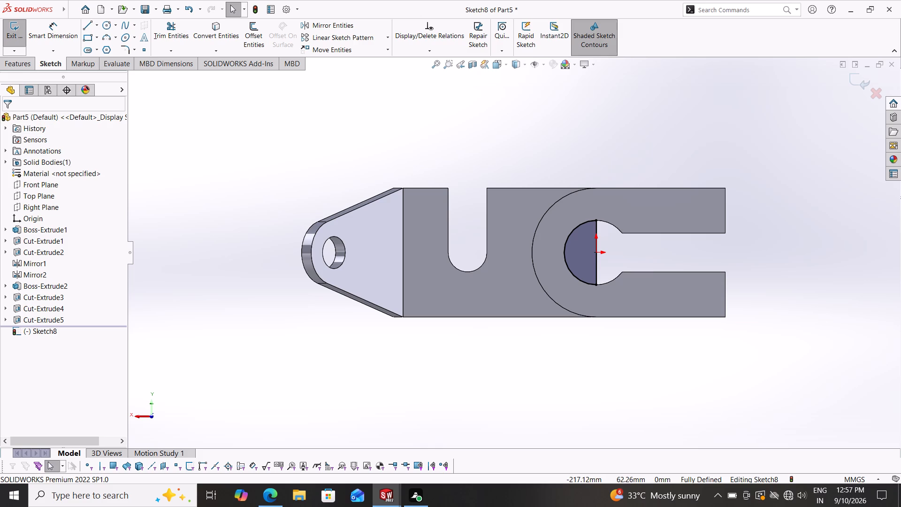
Cut-extrude the half-circle using Through All - Both to clear the arm's end out of the round opening.
click(17, 67)
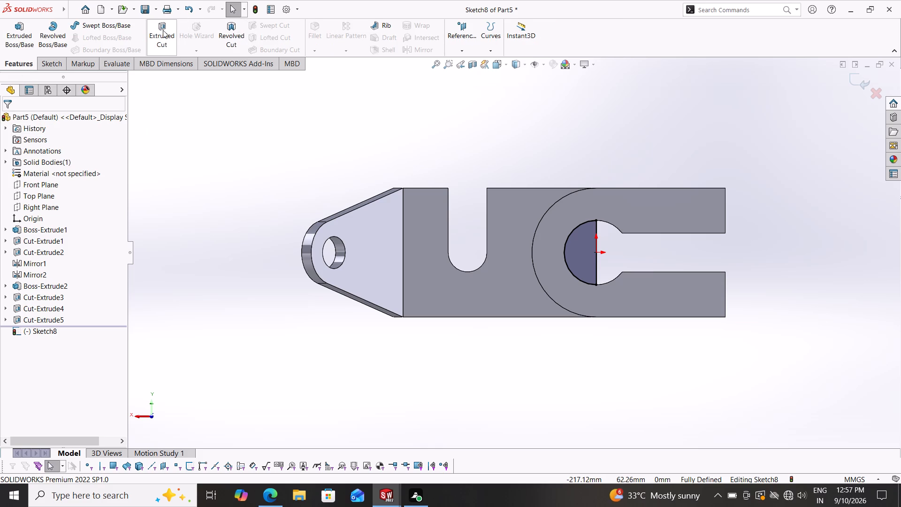
click(163, 30)
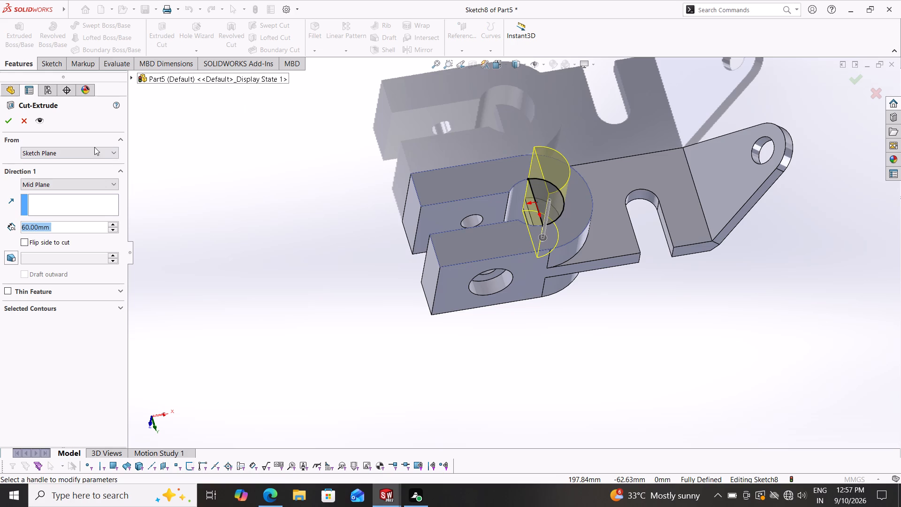
click(51, 185)
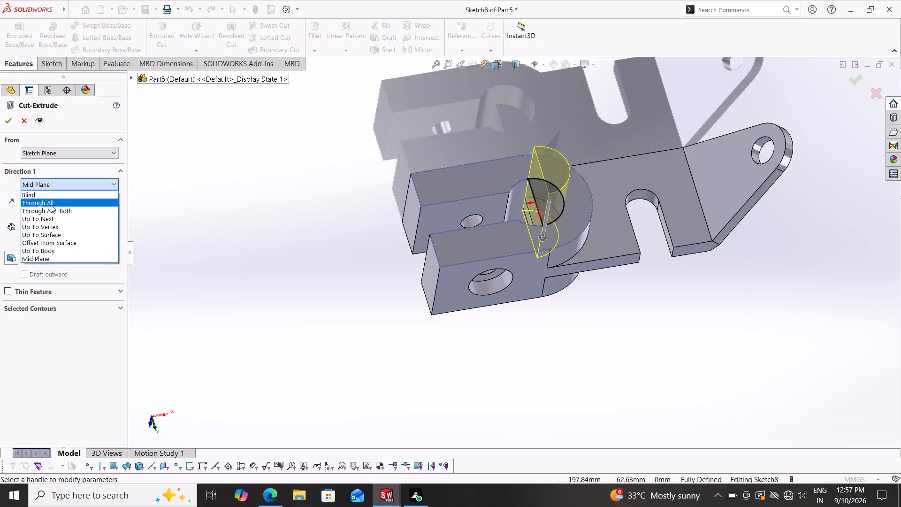
click(51, 213)
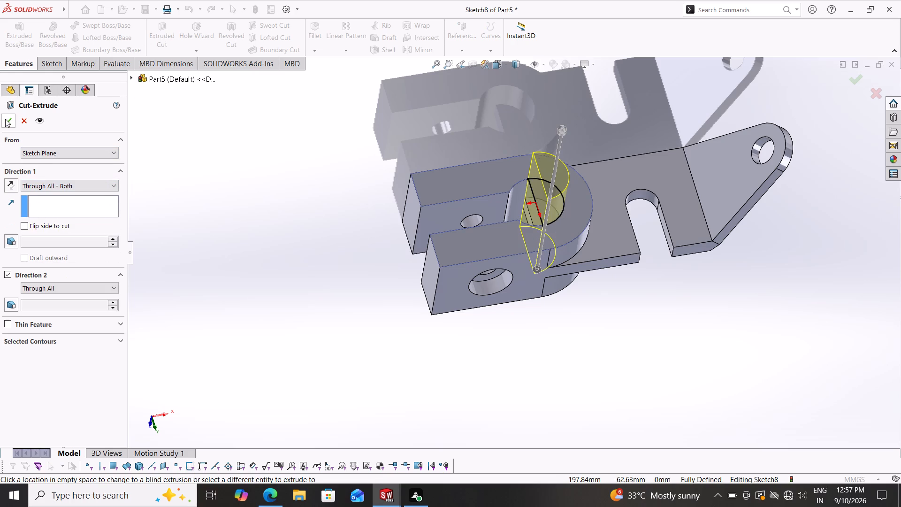
click(5, 119)
Examine the cleared round opening, the U-shaped body and the bent arm from several sides.
middle_drag(249, 239, 349, 316)
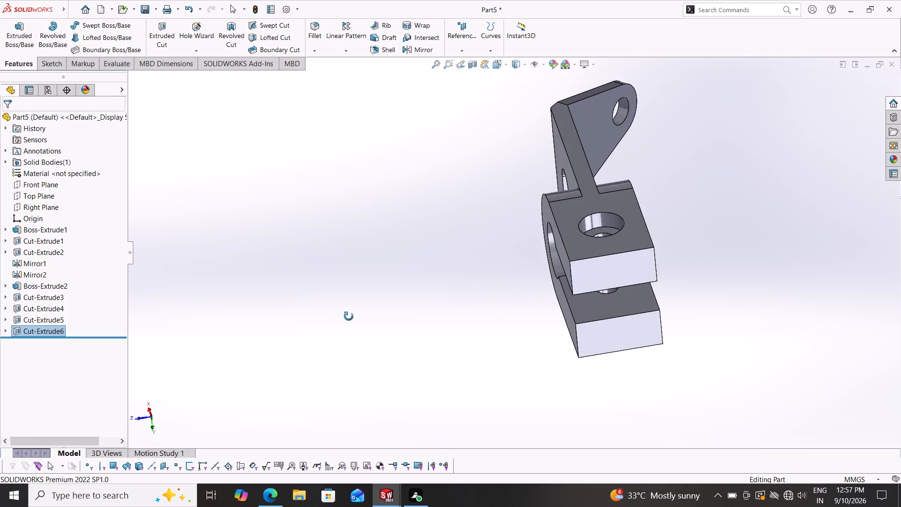
middle_drag(349, 316, 350, 316)
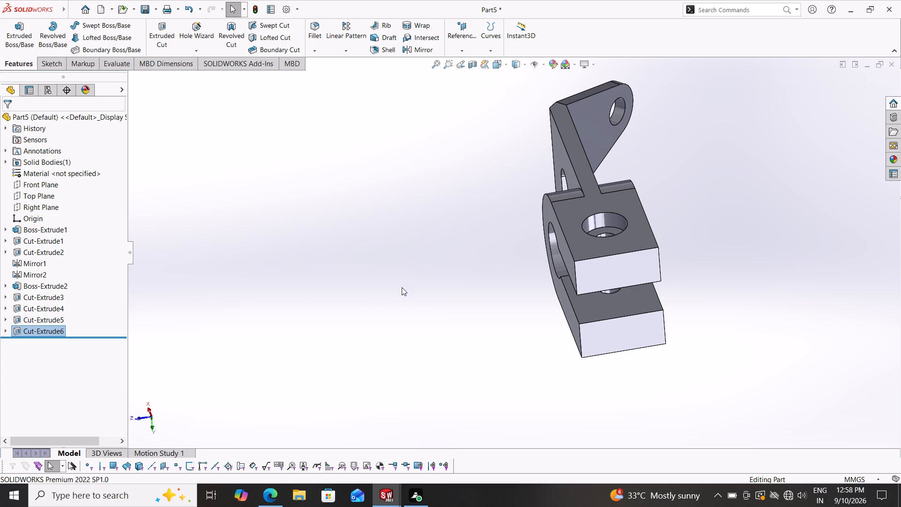
middle_drag(471, 252, 400, 247)
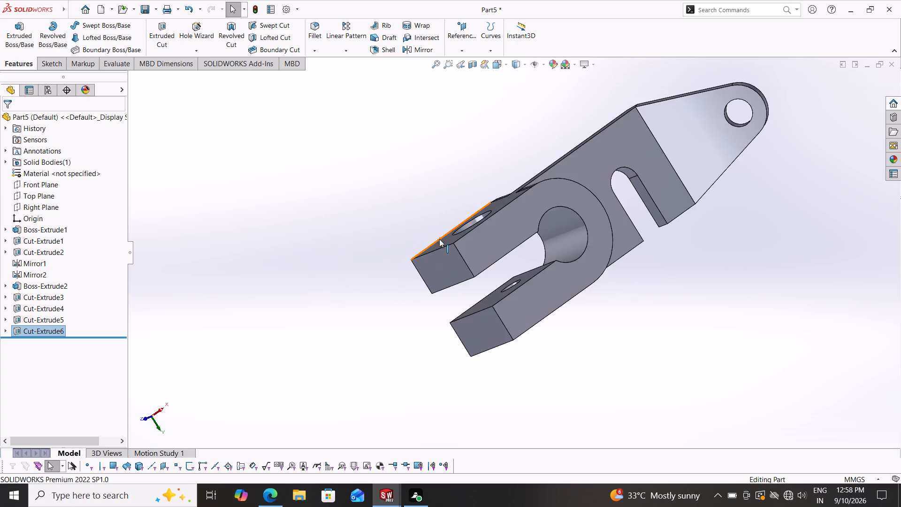
middle_drag(439, 239, 415, 226)
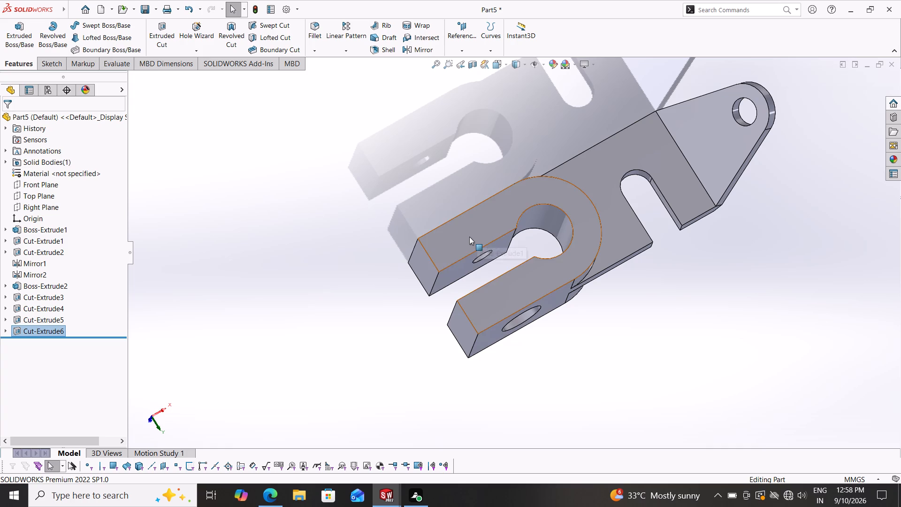
middle_drag(354, 255, 453, 360)
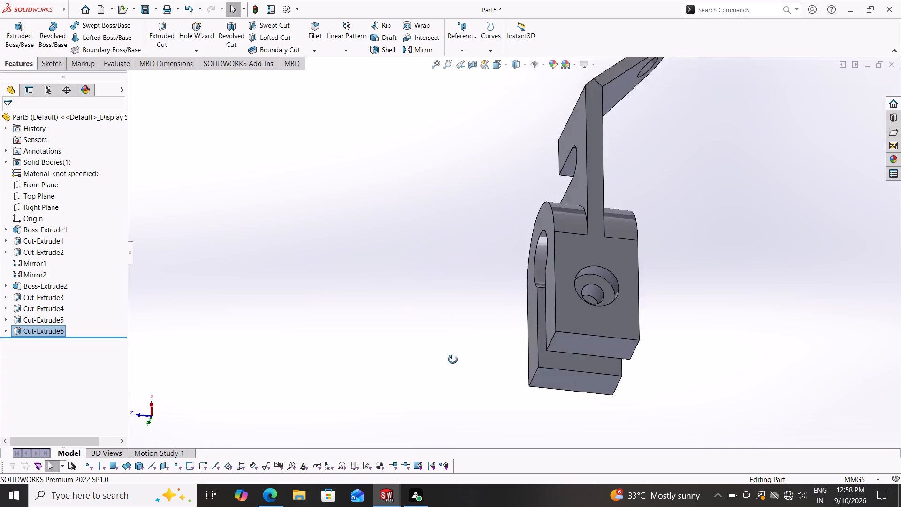
middle_drag(453, 360, 477, 391)
middle_drag(481, 166, 339, 115)
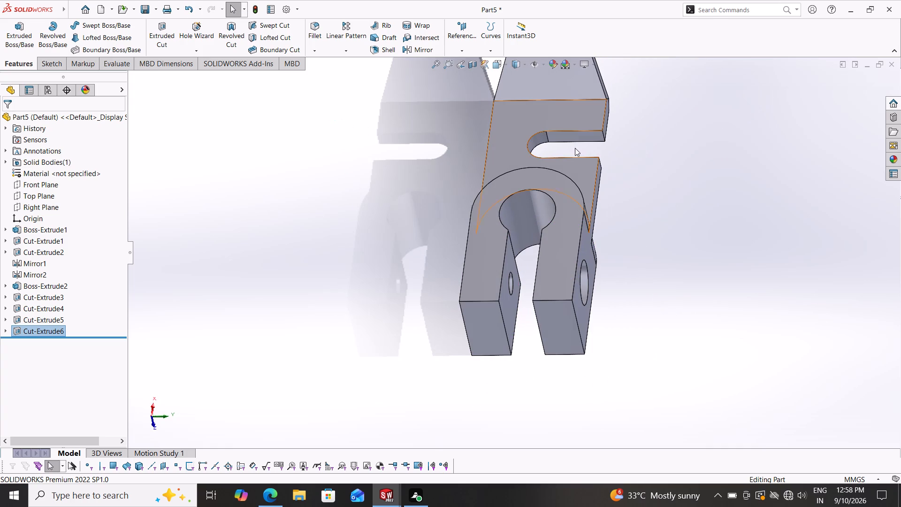
Apply the metallic warm grey car paint appearance to the whole part.
click(891, 158)
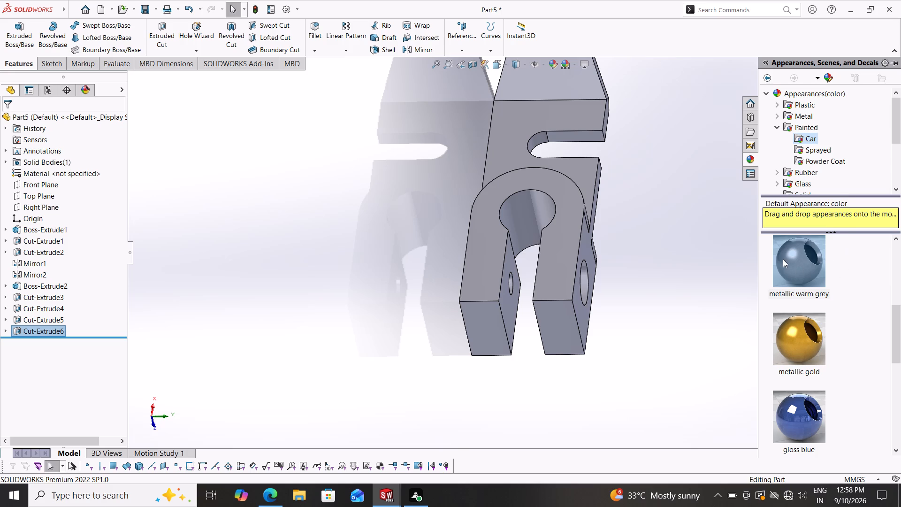
drag(799, 258, 519, 185)
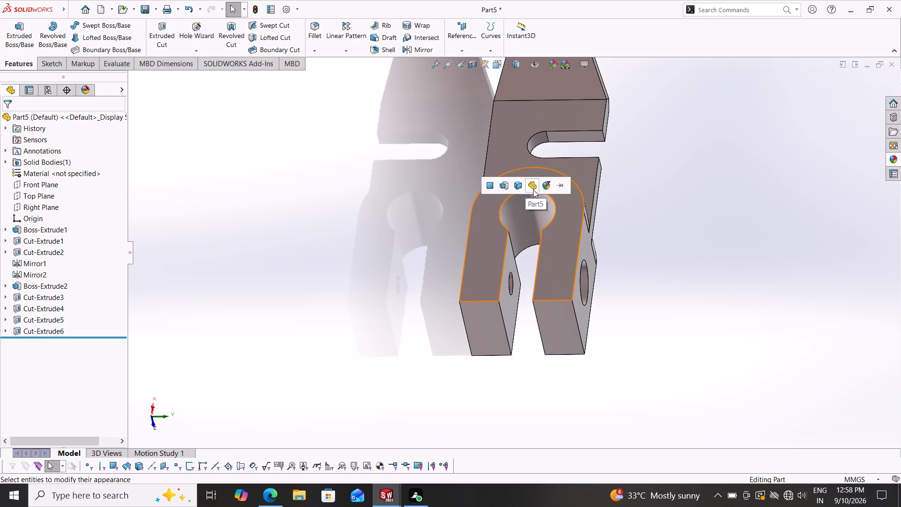
click(533, 190)
Examine the painted part from all sides, including the counterbored hole, round opening, slot and bent arm.
middle_drag(411, 280, 522, 311)
scroll(407, 270, down, 3)
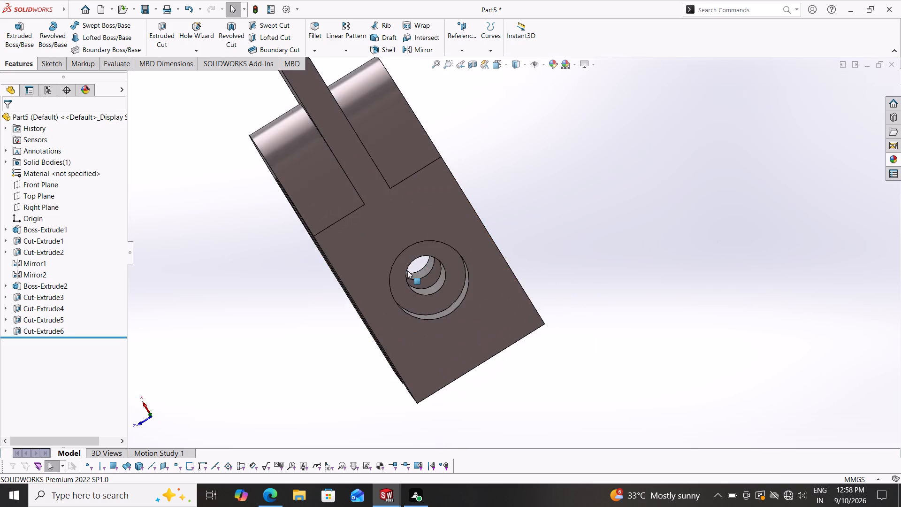
scroll(407, 270, up, 4)
scroll(545, 199, down, 1)
middle_drag(545, 198, 474, 117)
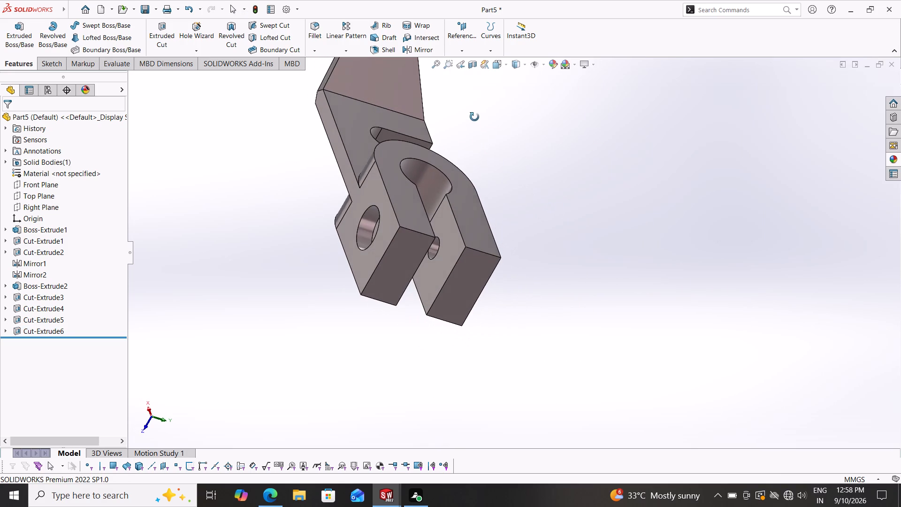
middle_drag(474, 117, 474, 116)
middle_drag(494, 312, 437, 262)
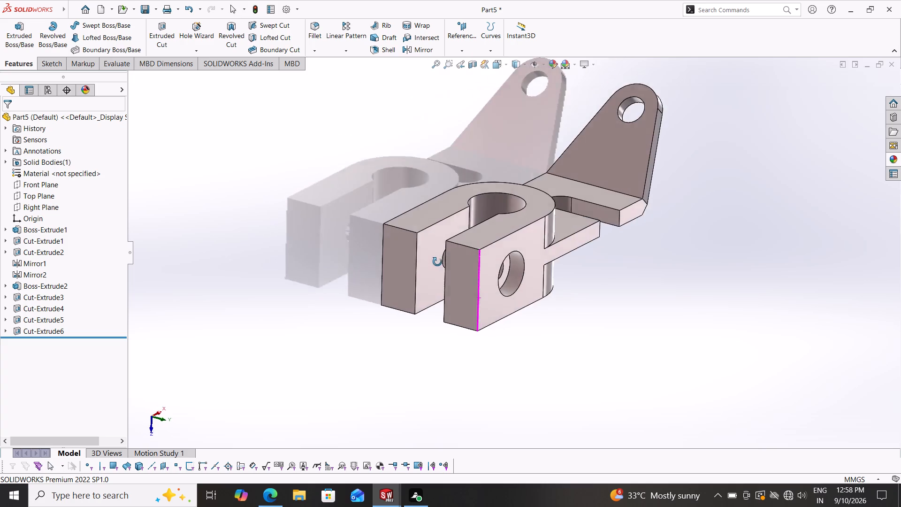
middle_drag(437, 262, 583, 288)
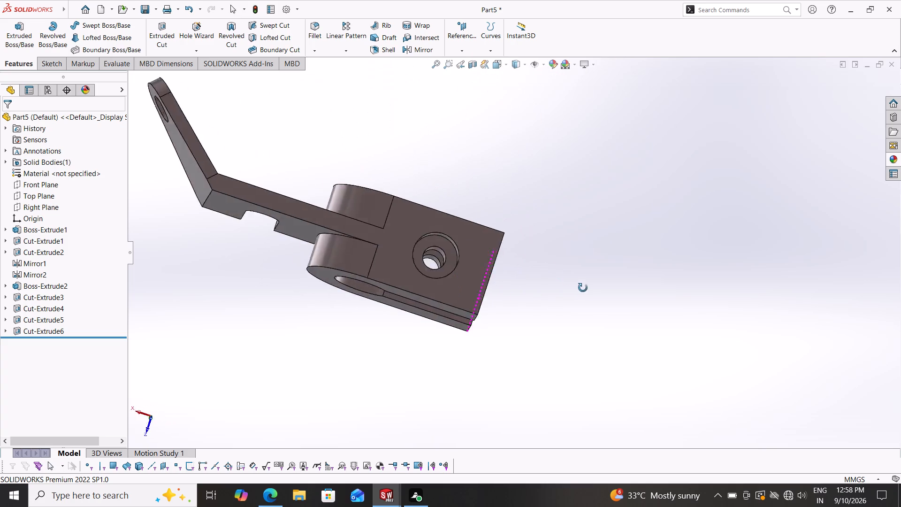
middle_drag(583, 288, 610, 321)
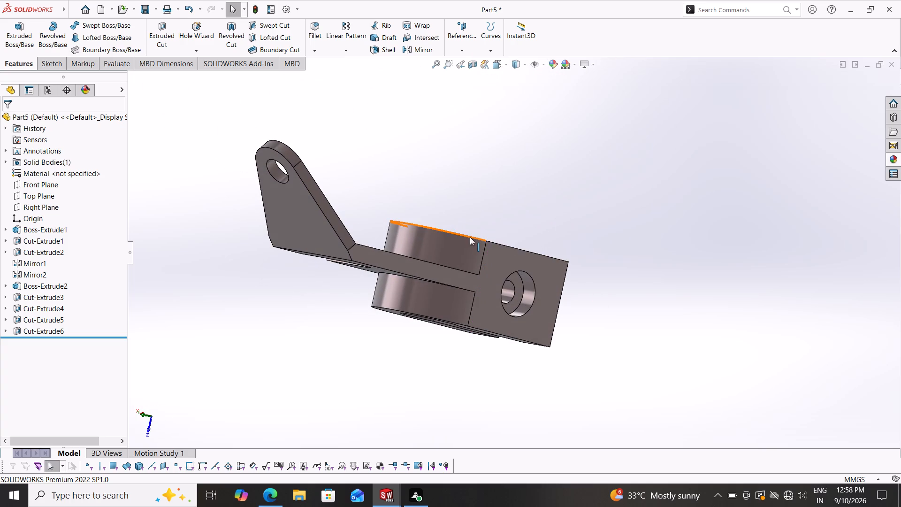
scroll(470, 237, up, 1)
scroll(470, 237, down, 1)
scroll(466, 245, up, 1)
scroll(466, 245, down, 1)
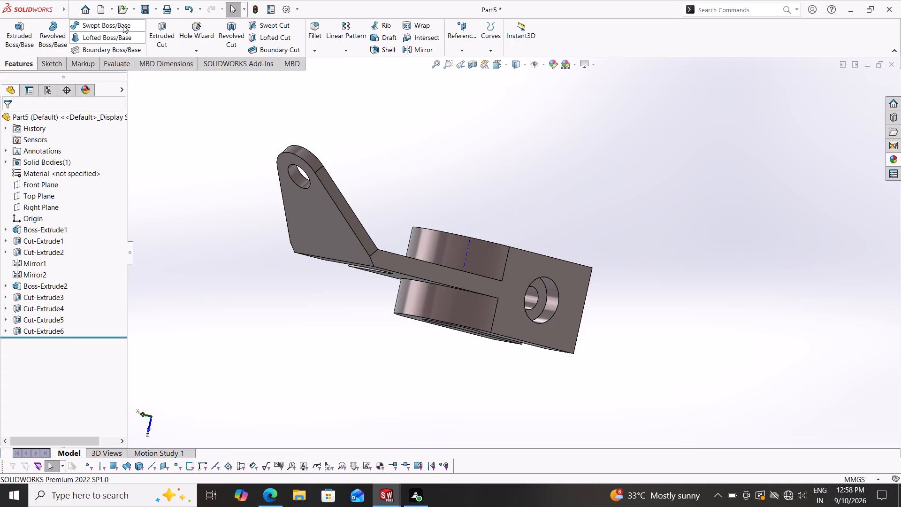
Save the part as 10-09-04 in the Documents folder as a SOLIDWORKS Part.
click(153, 5)
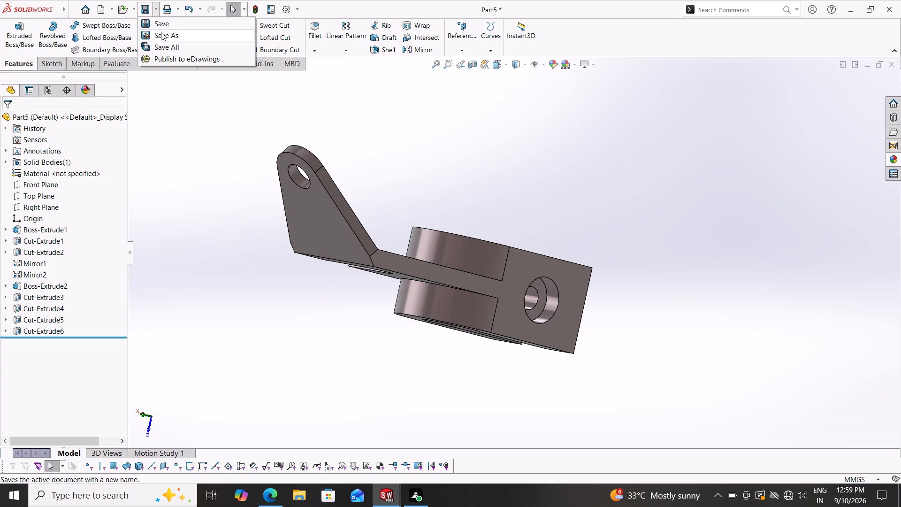
click(161, 32)
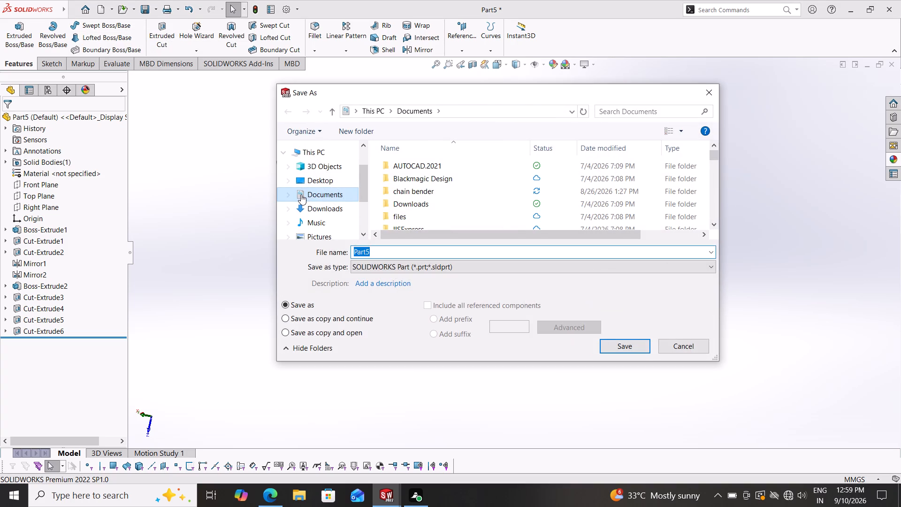
text(10-0)
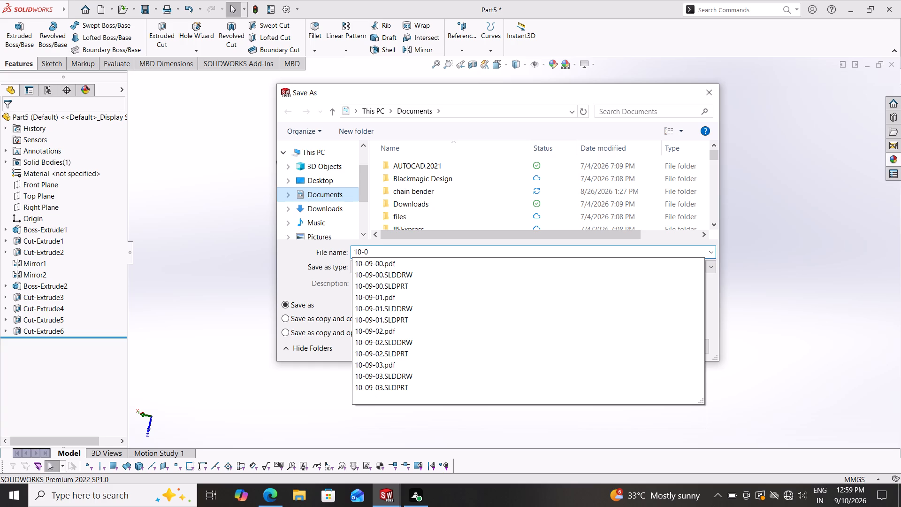
text(9-)
text(04)
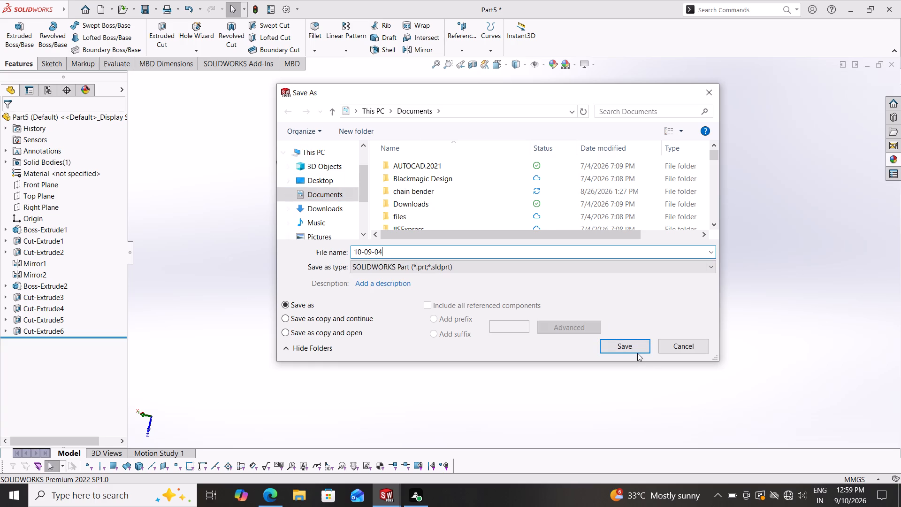
click(628, 349)
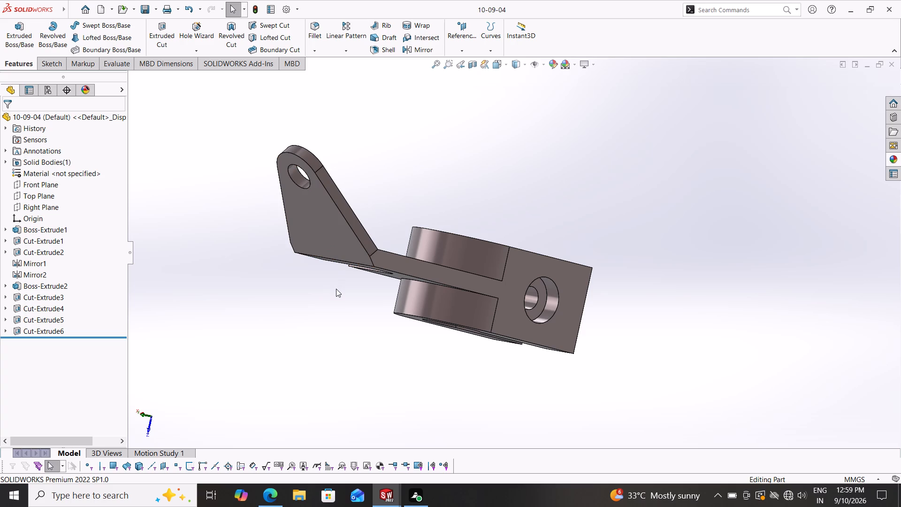
Make a drawing from the part on an A3 (ANSI) Landscape sheet with the sheet format displayed.
click(110, 8)
click(121, 37)
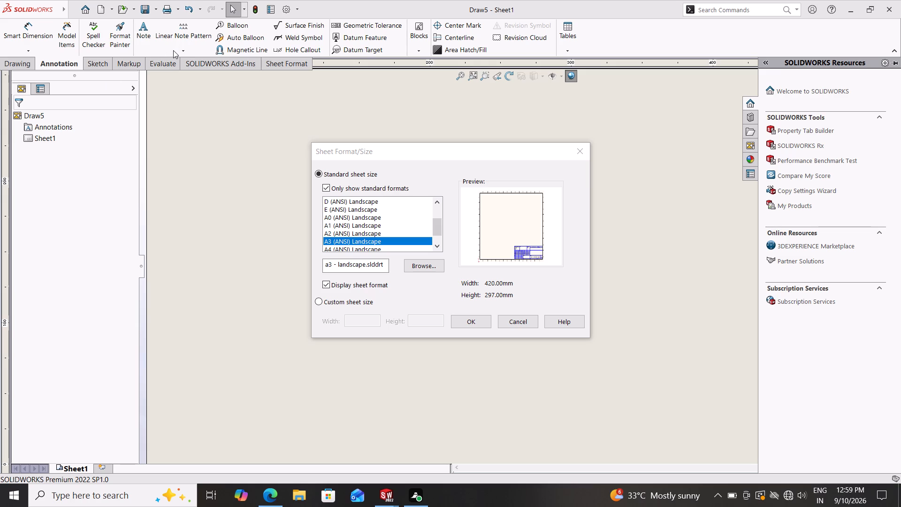
click(476, 316)
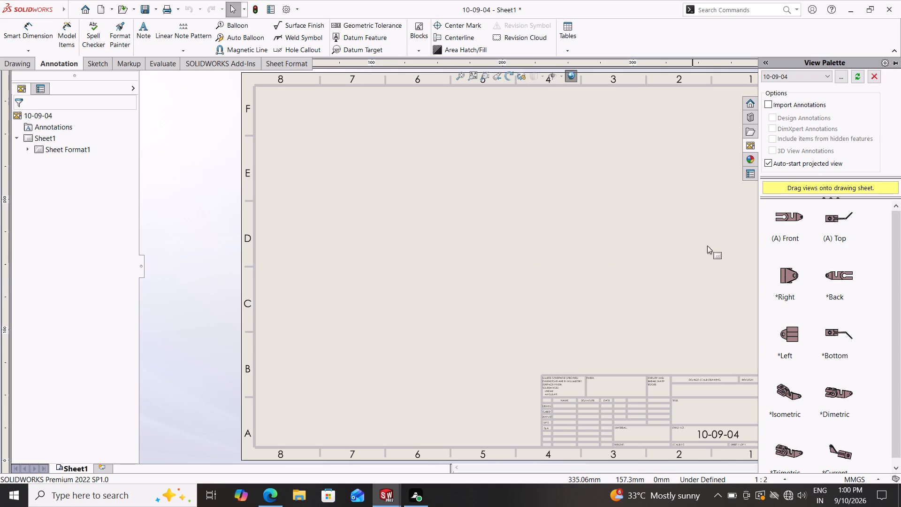
Place the front view in the sheet's upper-left area, with a projected view below it and an isometric view beside them.
drag(801, 215, 368, 165)
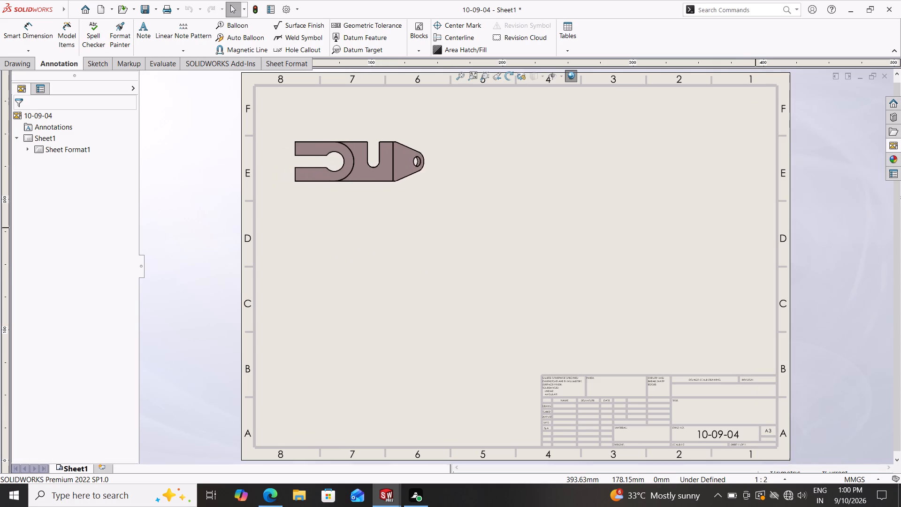
drag(368, 165, 369, 166)
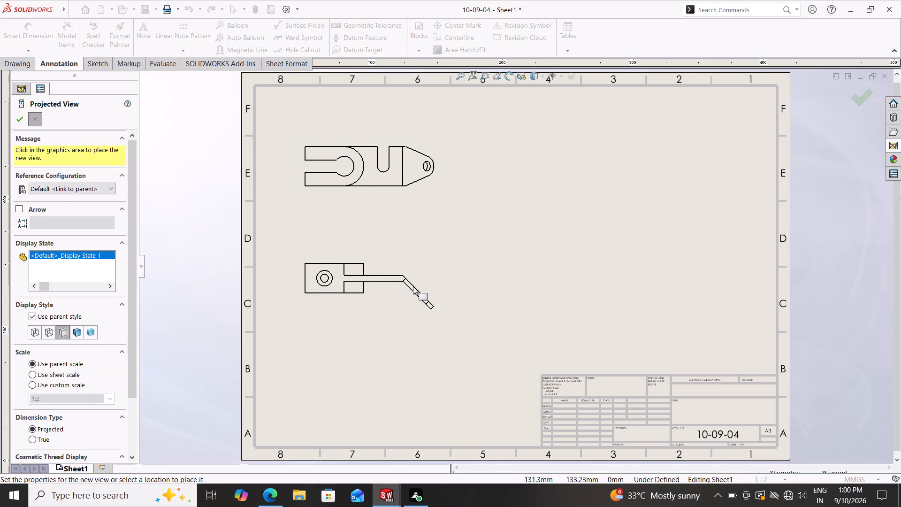
click(410, 276)
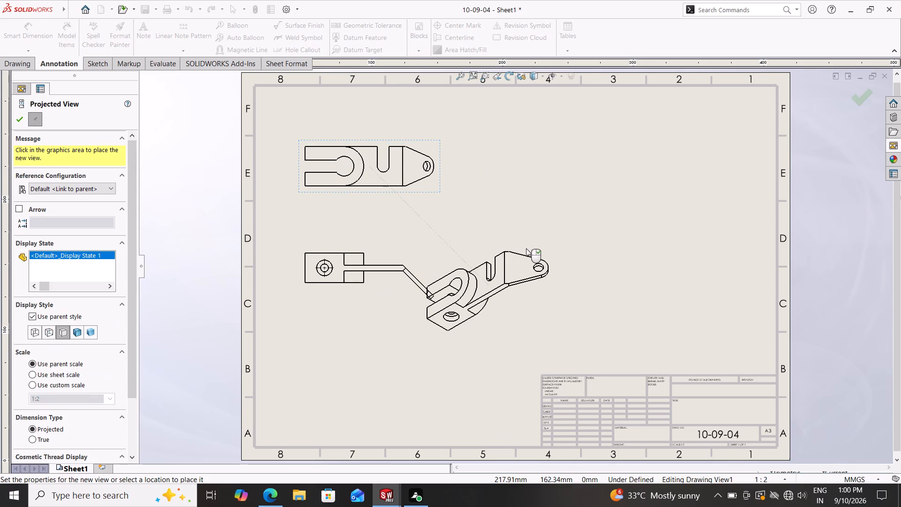
click(614, 208)
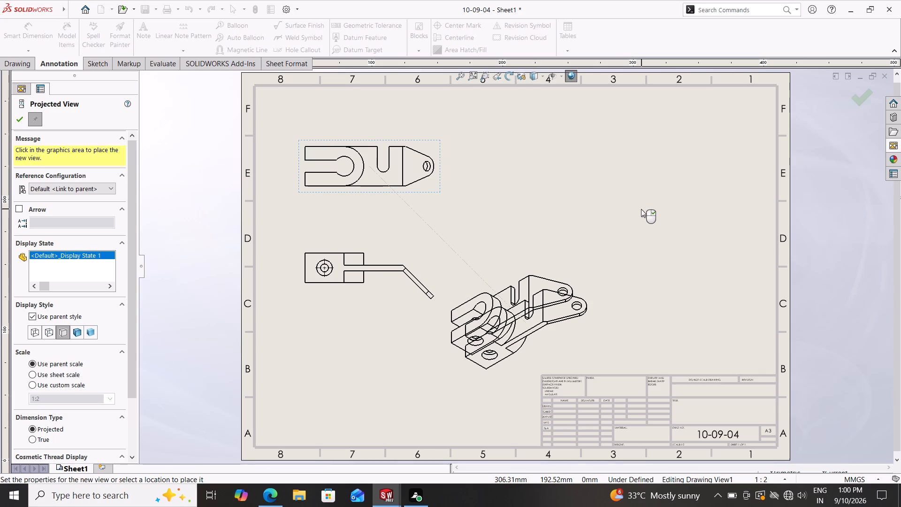
key(Escape)
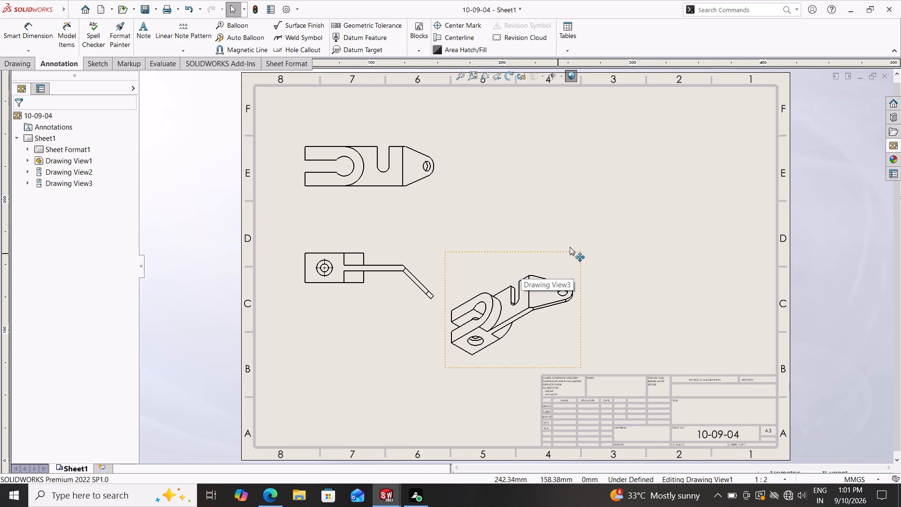
Move the isometric view to the open upper-right area of the sheet.
drag(579, 259, 674, 163)
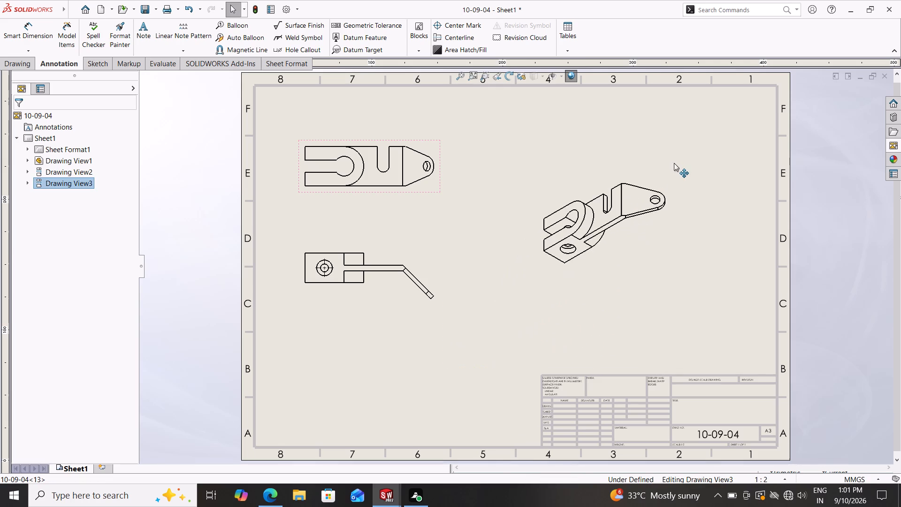
Nudge the isometric view slightly closer to the sheet's upper-right corner.
drag(674, 163, 677, 158)
key(Escape)
key(Escape)
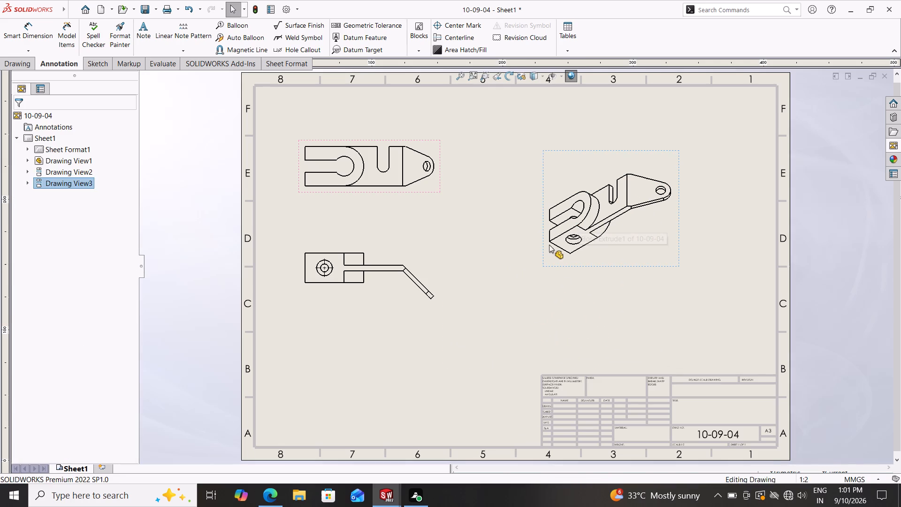
Rotate the projected view below the front view to a drawing view angle of 180 degrees.
click(436, 248)
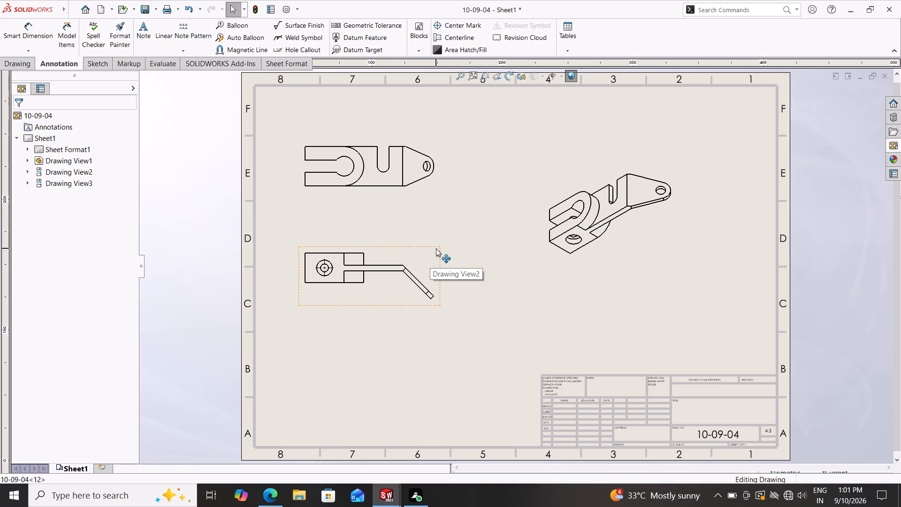
click(508, 77)
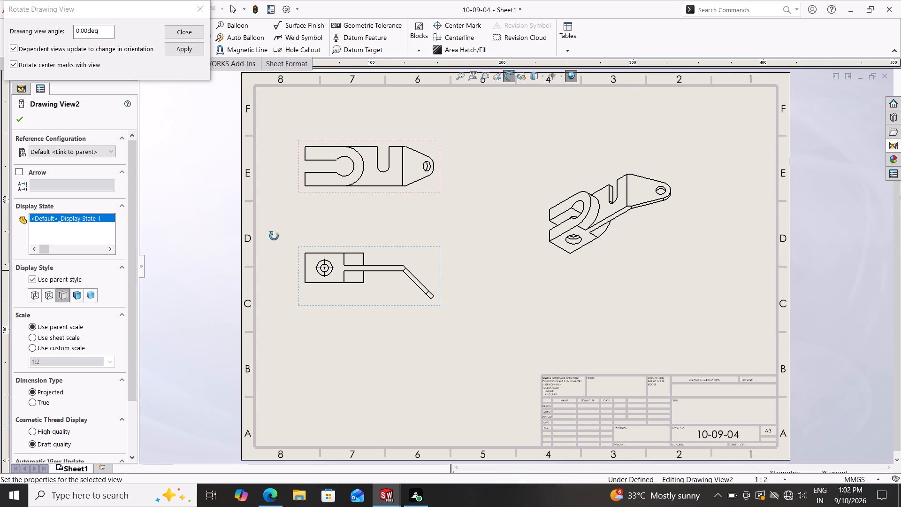
drag(100, 28, 0, 48)
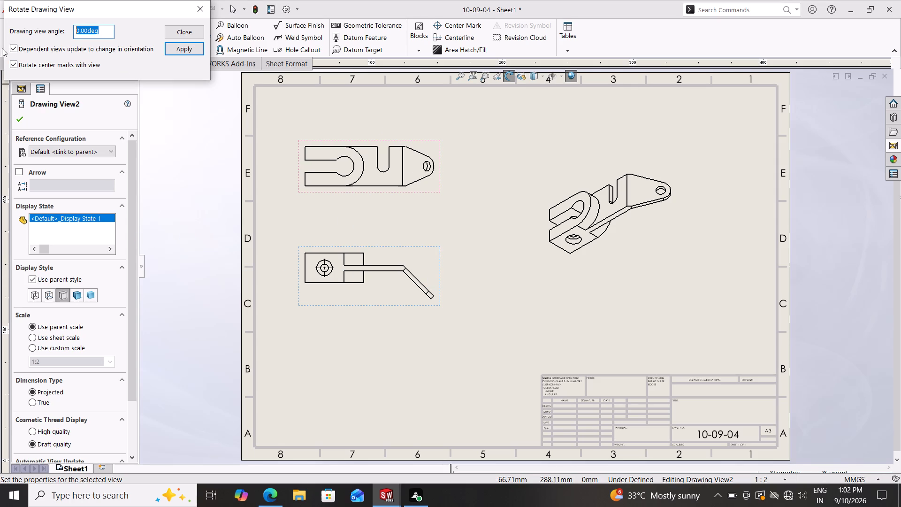
text(180)
key(Return)
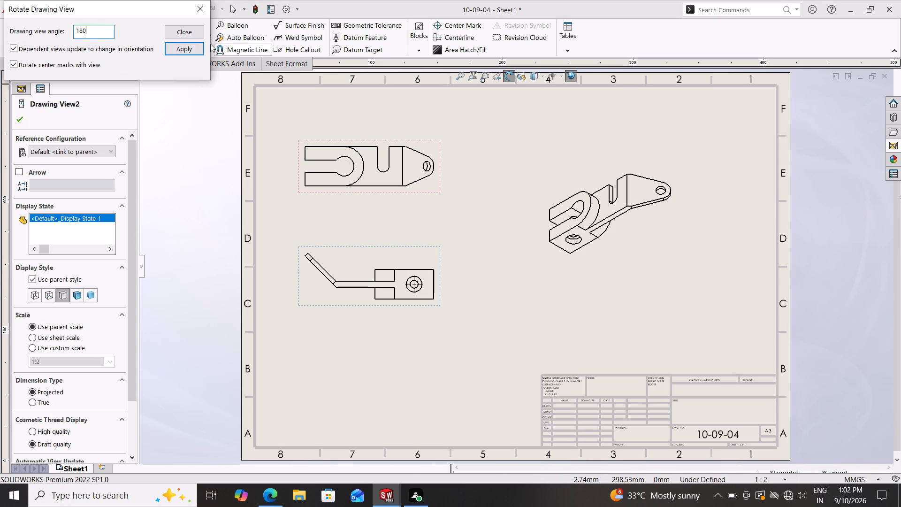
click(192, 44)
click(191, 30)
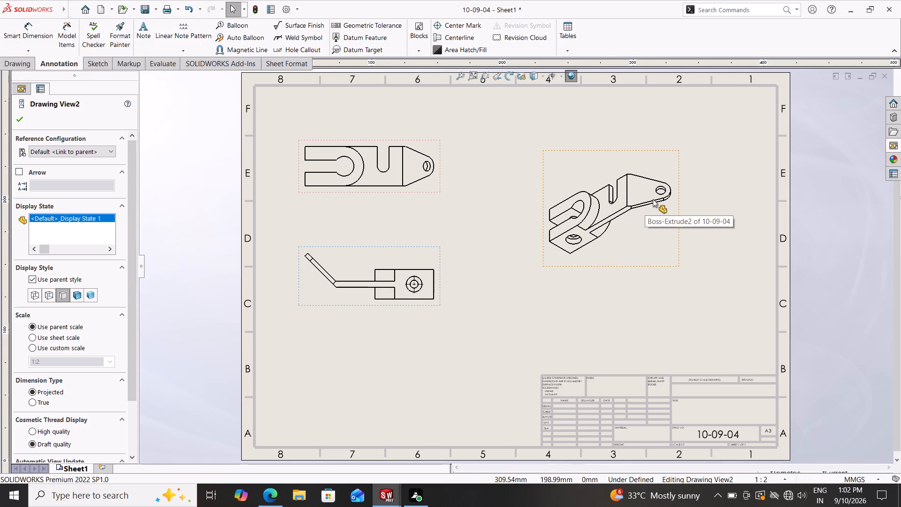
Shift the isometric view slightly further toward the sheet's upper-right corner and display it as Shaded With Edges.
drag(680, 154, 696, 152)
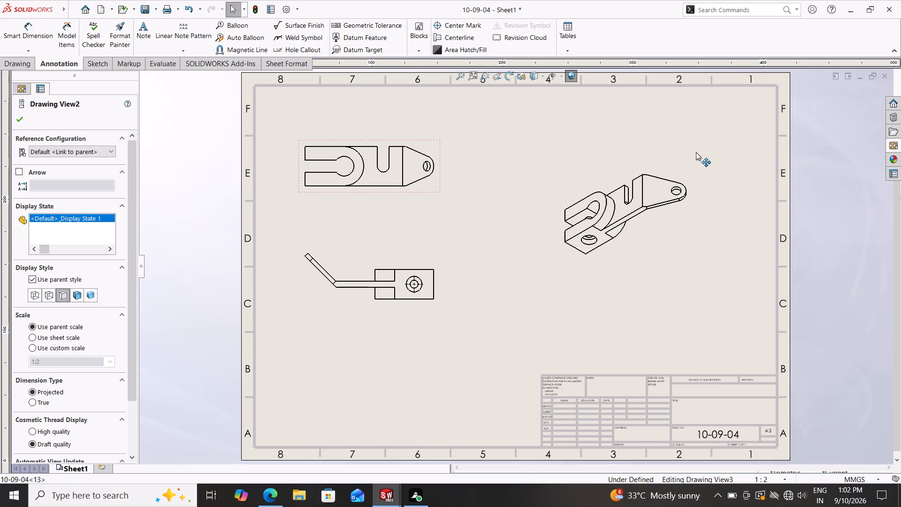
drag(696, 152, 696, 147)
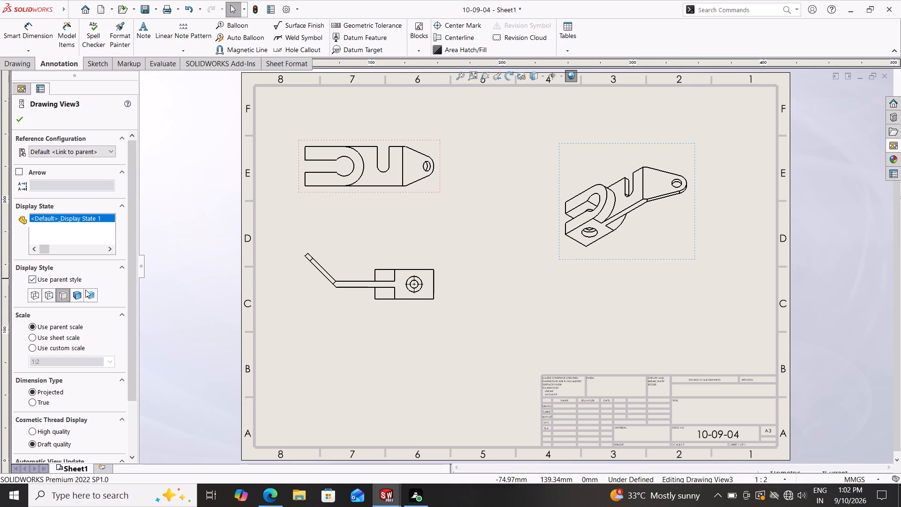
click(76, 297)
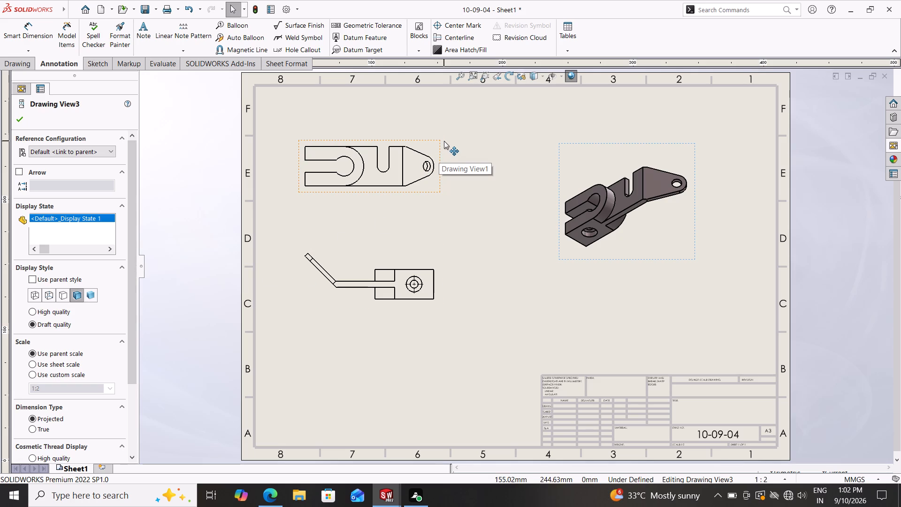
Shift the front view slightly toward the sheet's centre and lower the projected view to widen the gap between them.
drag(444, 141, 461, 140)
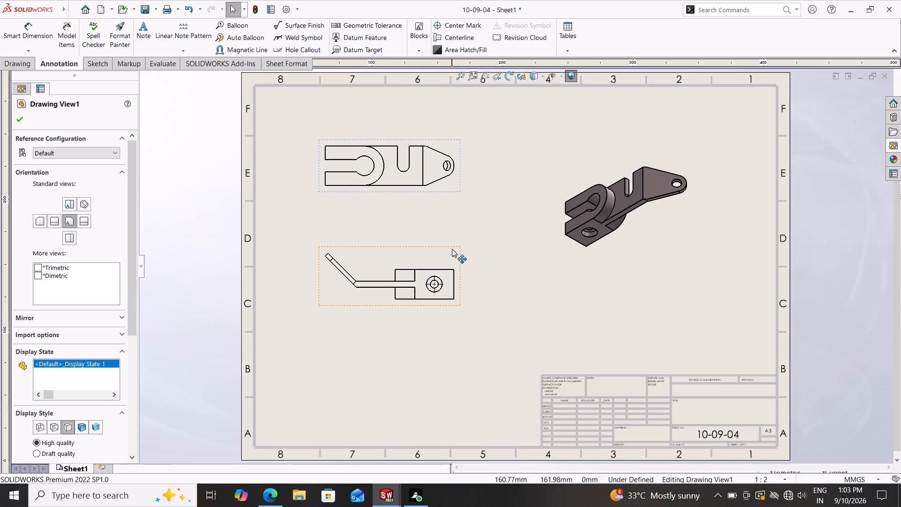
drag(452, 249, 473, 271)
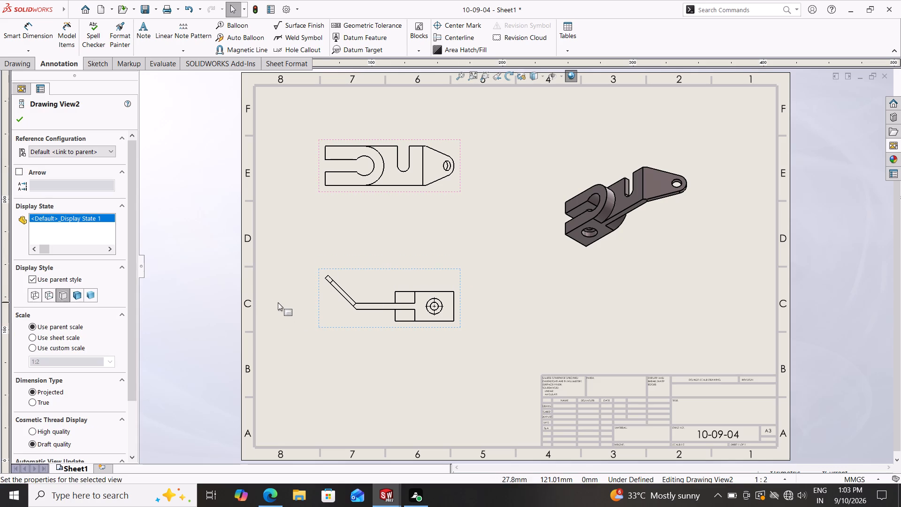
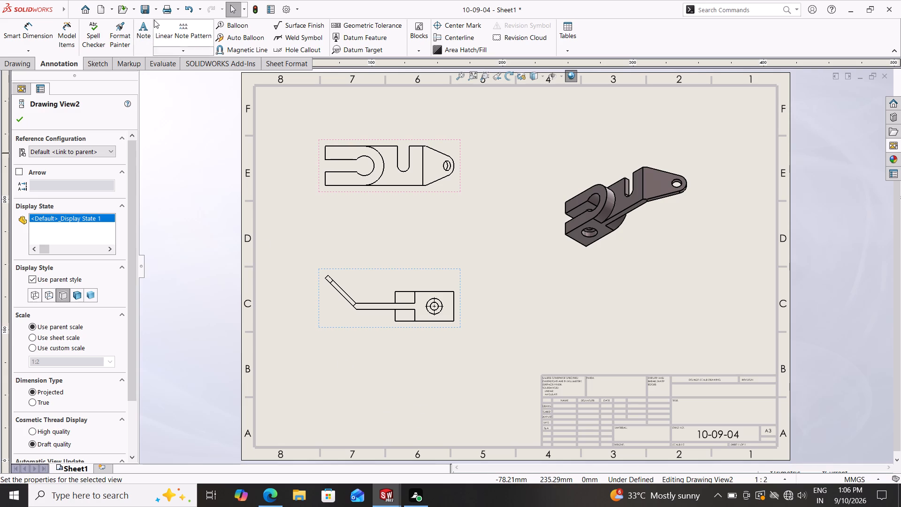
Save the drawing as 10-09-04 in the Documents folder, in SOLIDWORKS Drawing format.
click(154, 6)
click(162, 35)
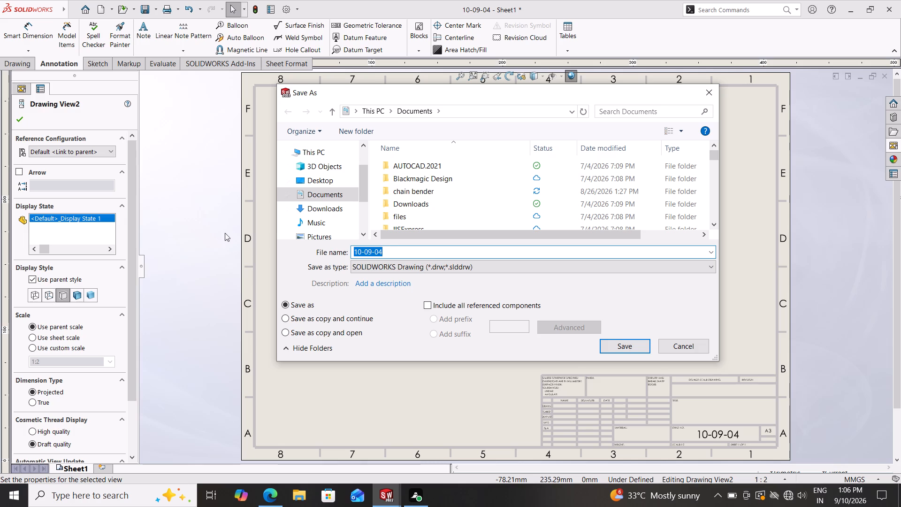
drag(621, 348, 617, 352)
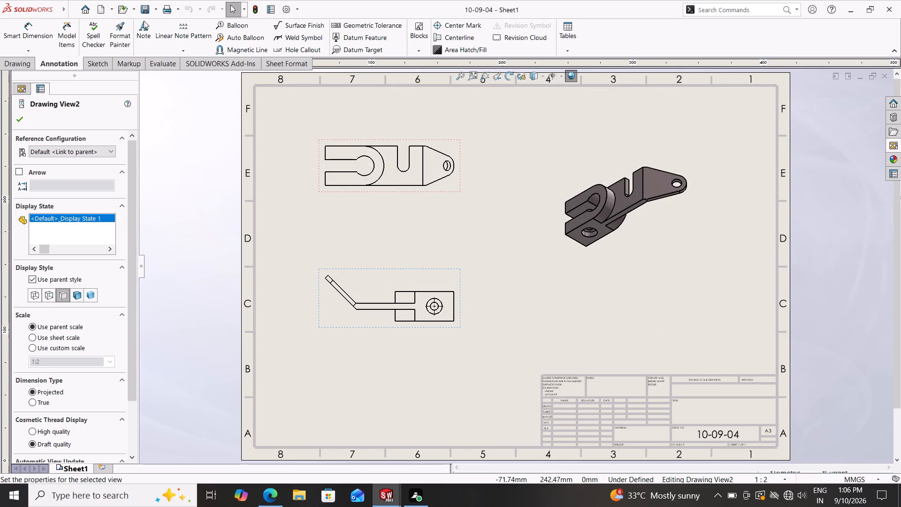
Save the drawing as an Adobe Portable Document Format (*.pdf) file named 10-09-04 in the Documents folder.
click(153, 12)
click(173, 37)
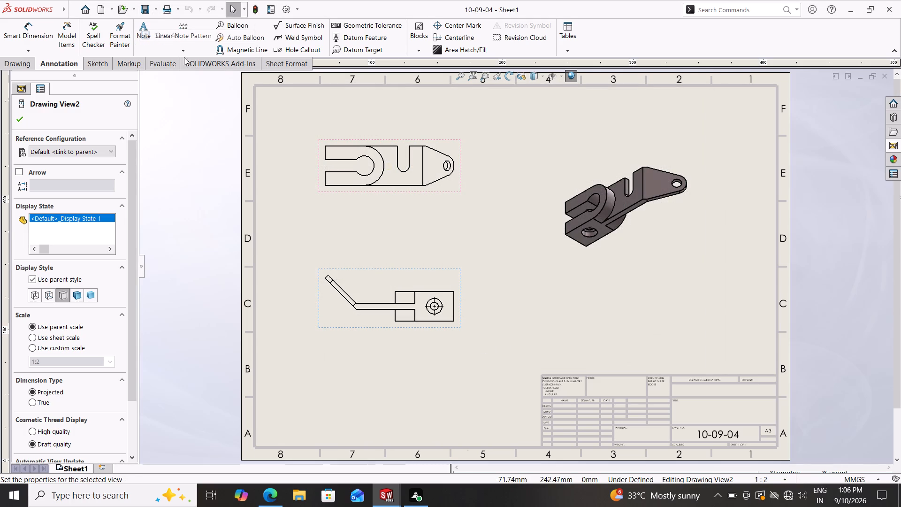
click(472, 263)
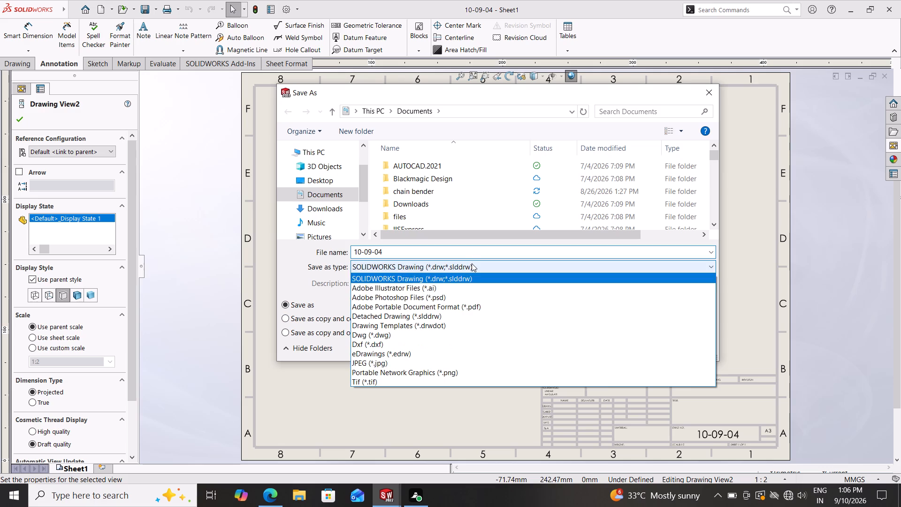
click(450, 305)
click(622, 366)
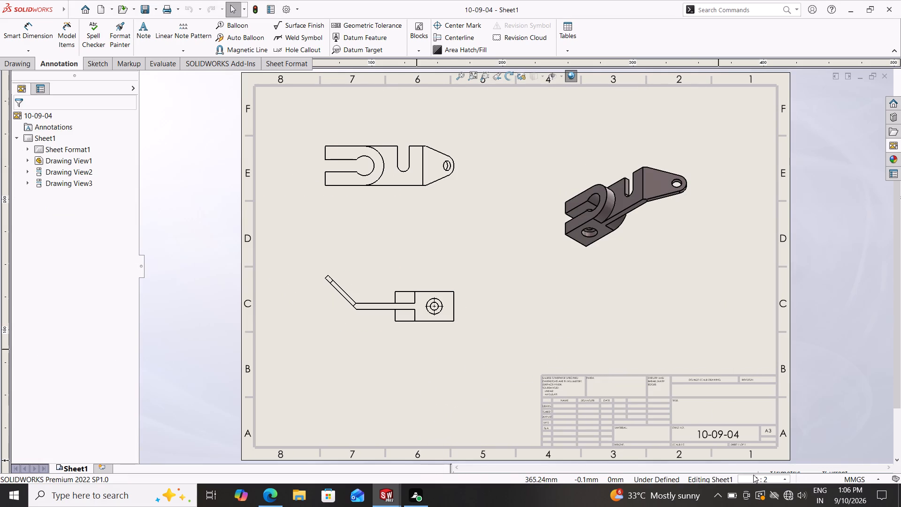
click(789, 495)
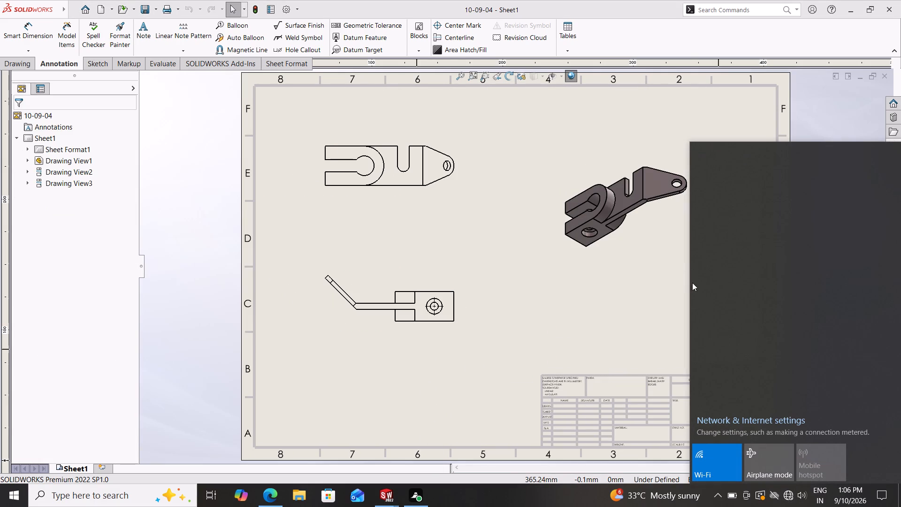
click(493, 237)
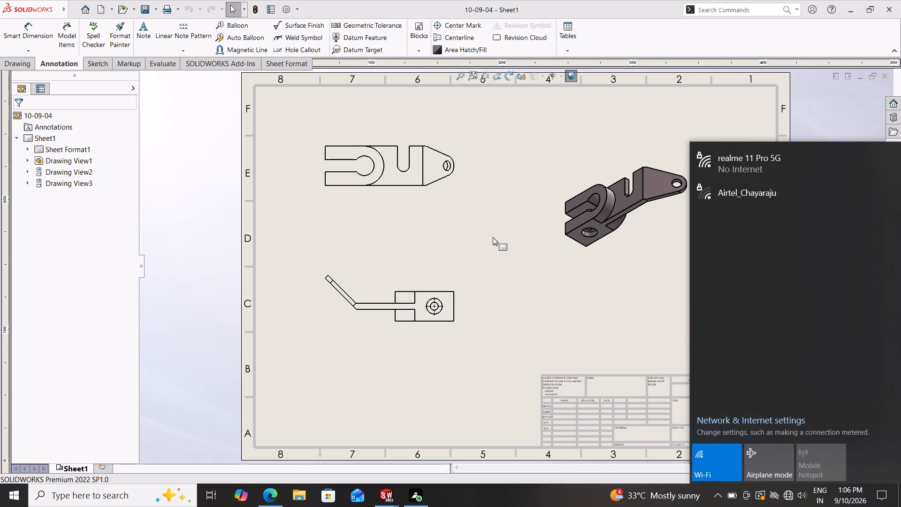